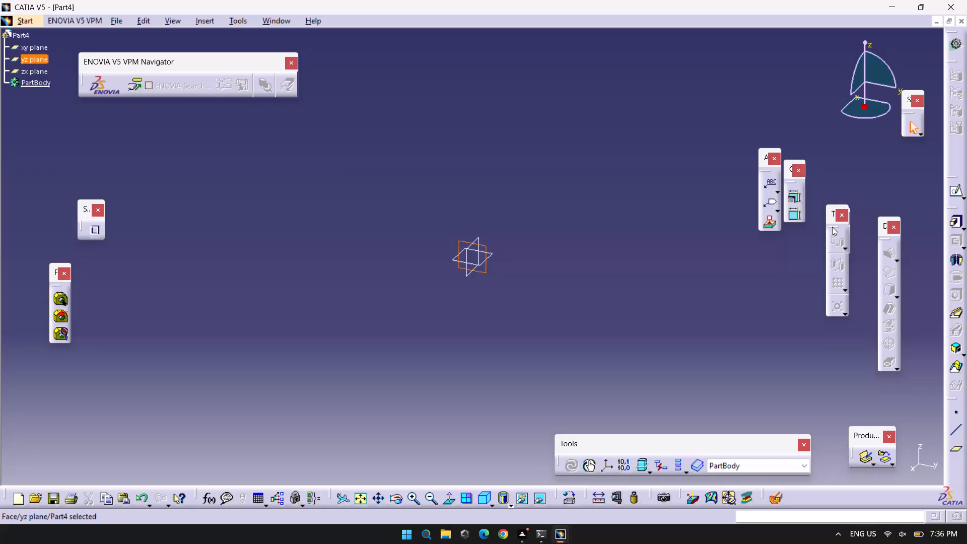
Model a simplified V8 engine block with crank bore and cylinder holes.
Open a new sketch on the yz plane.
click(952, 191)
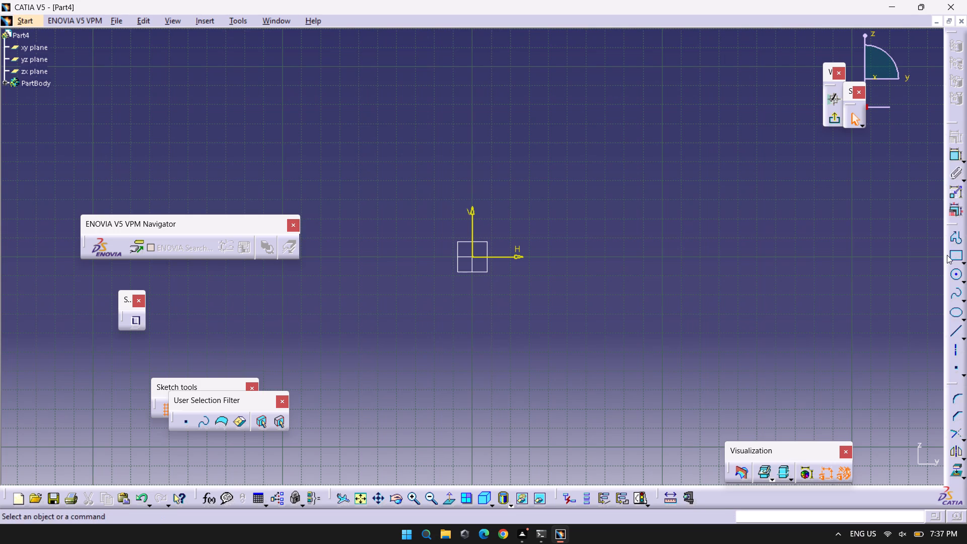
Start a Profile line chain at the sketch origin.
click(952, 234)
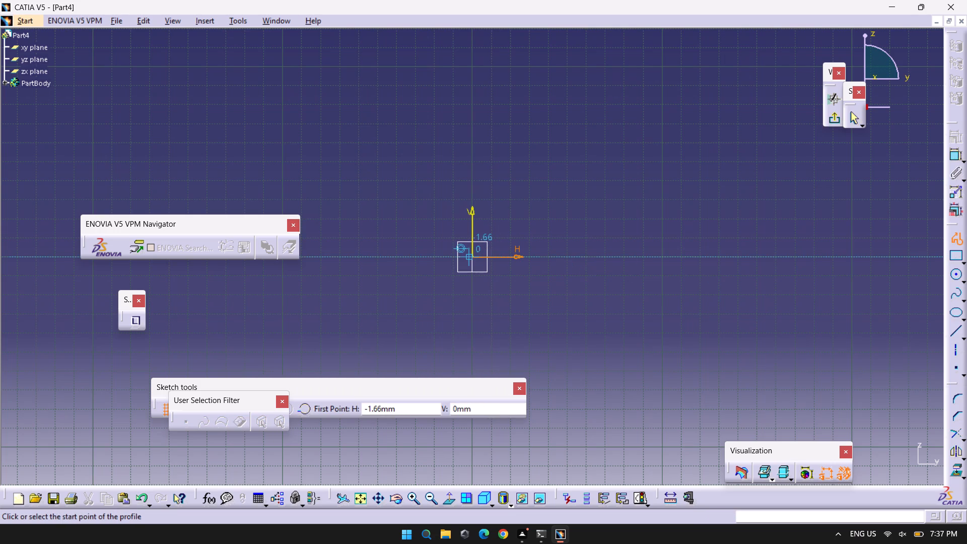
click(474, 255)
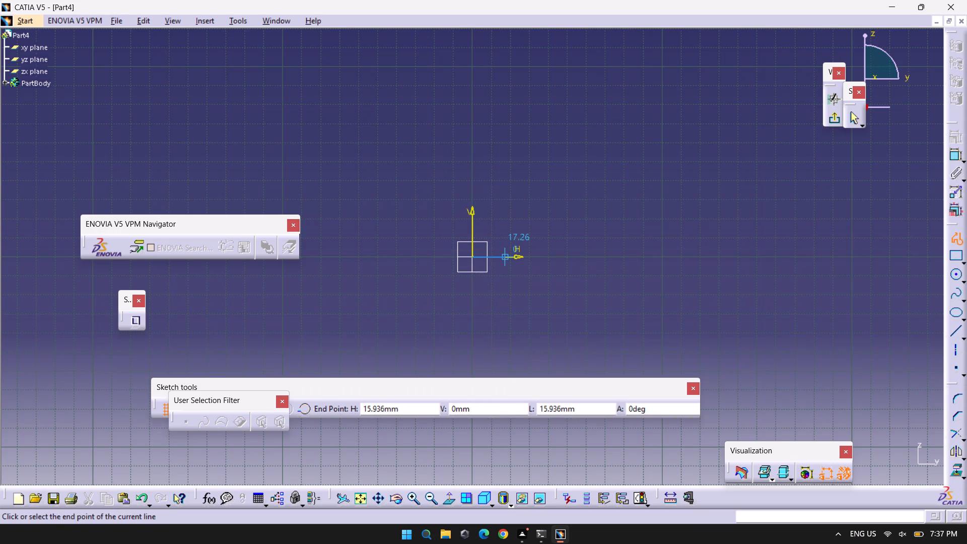
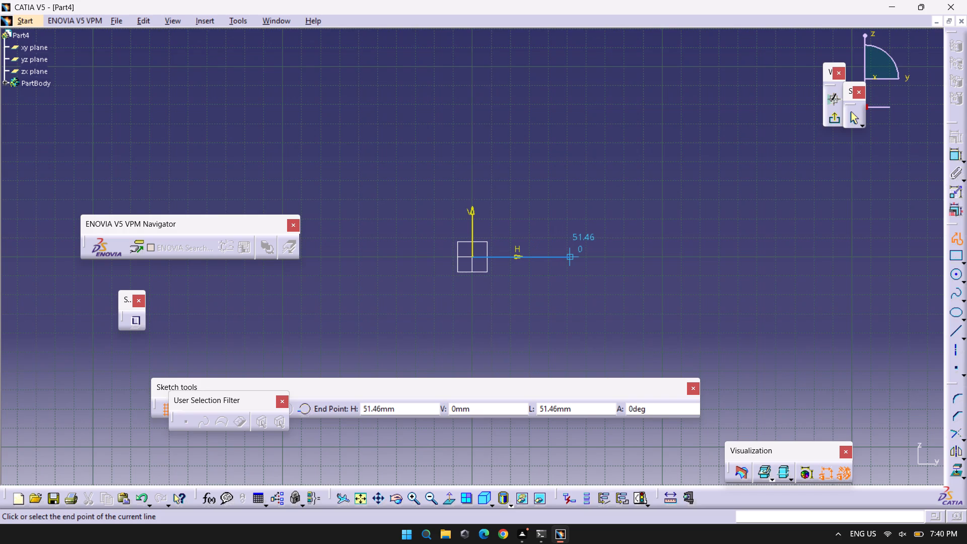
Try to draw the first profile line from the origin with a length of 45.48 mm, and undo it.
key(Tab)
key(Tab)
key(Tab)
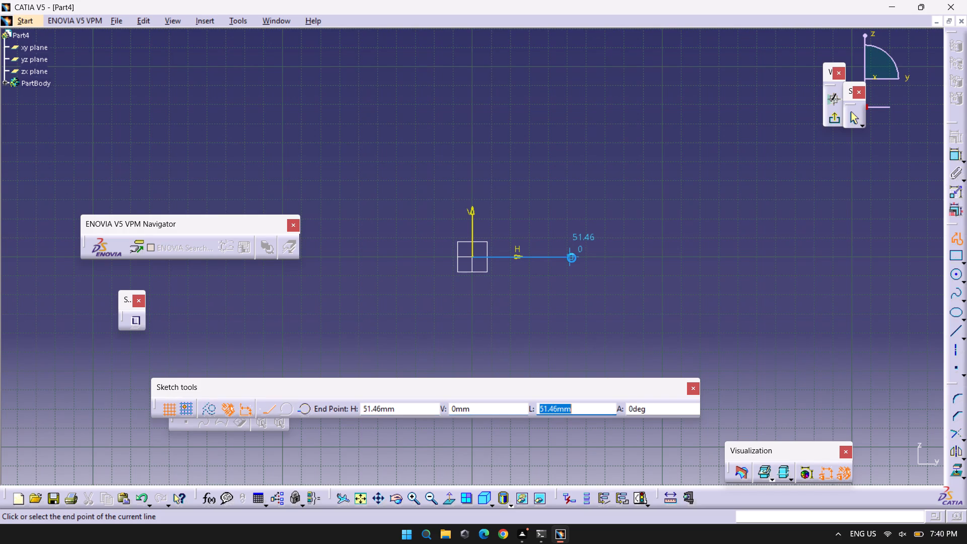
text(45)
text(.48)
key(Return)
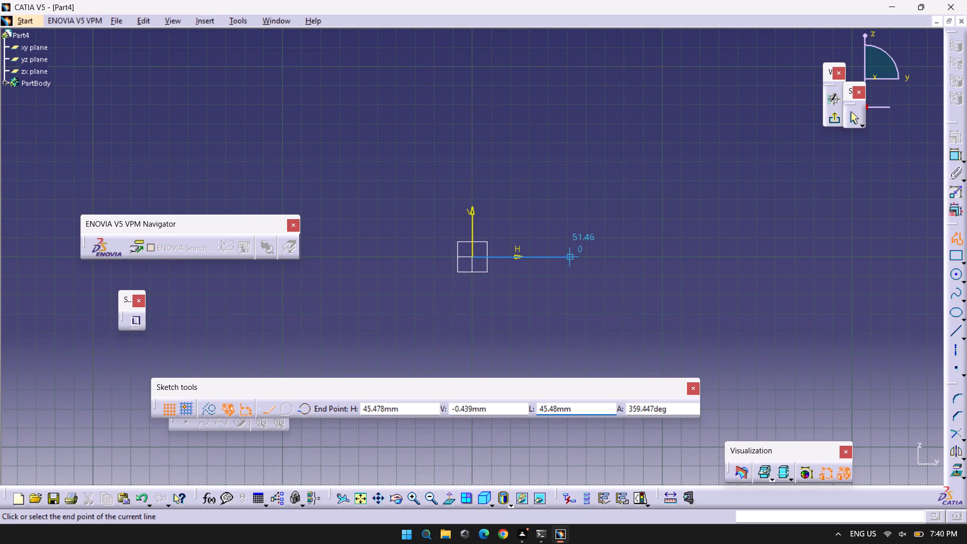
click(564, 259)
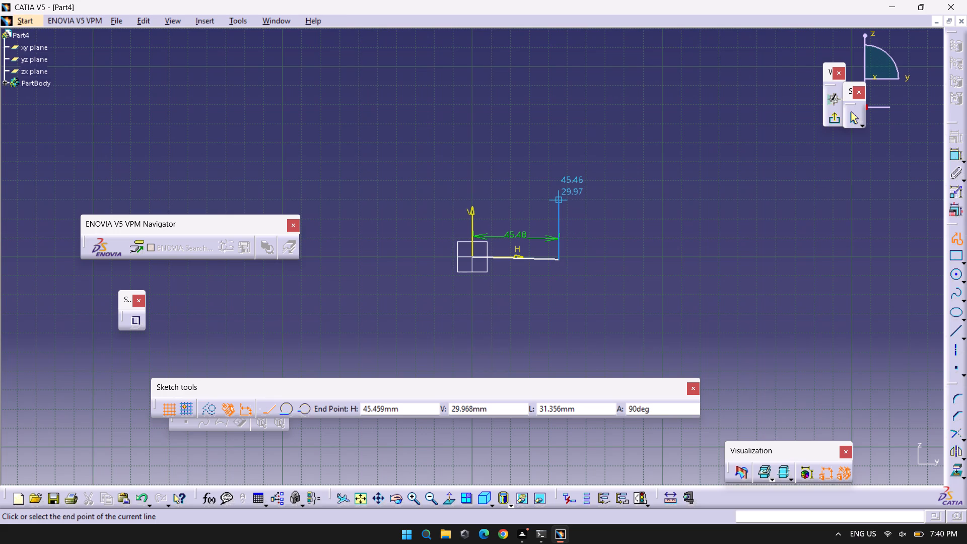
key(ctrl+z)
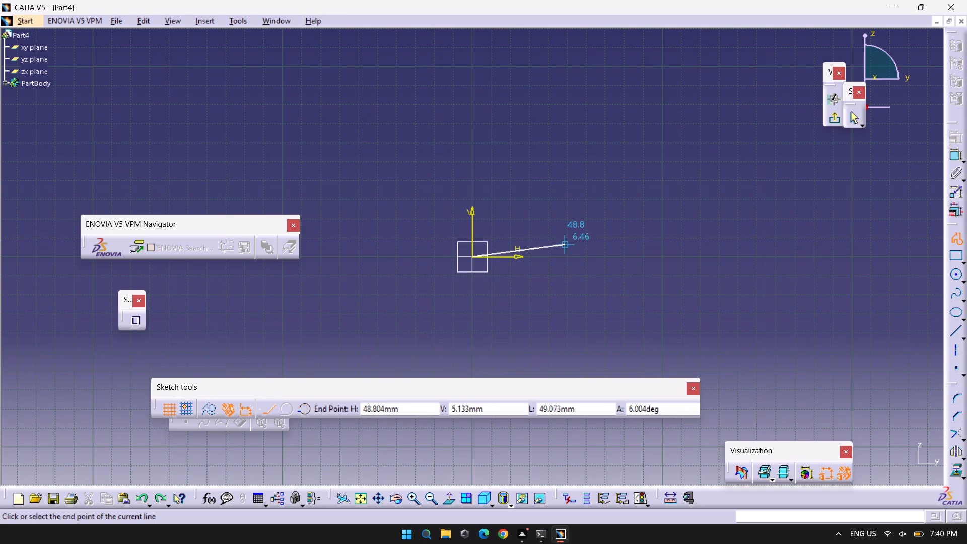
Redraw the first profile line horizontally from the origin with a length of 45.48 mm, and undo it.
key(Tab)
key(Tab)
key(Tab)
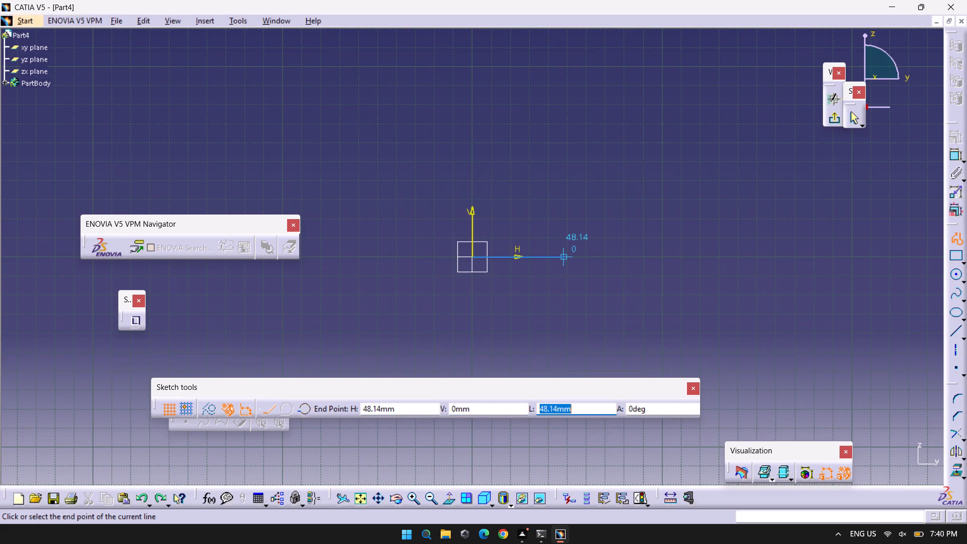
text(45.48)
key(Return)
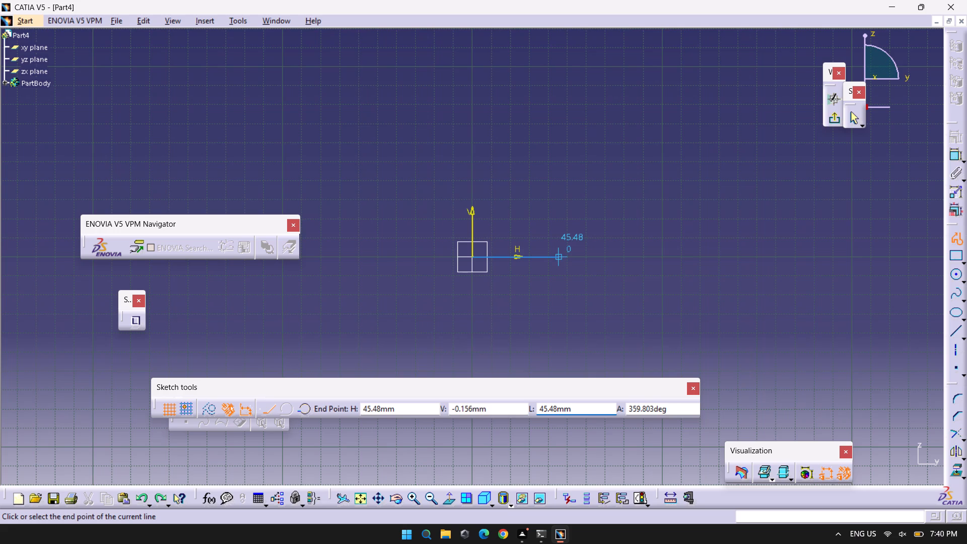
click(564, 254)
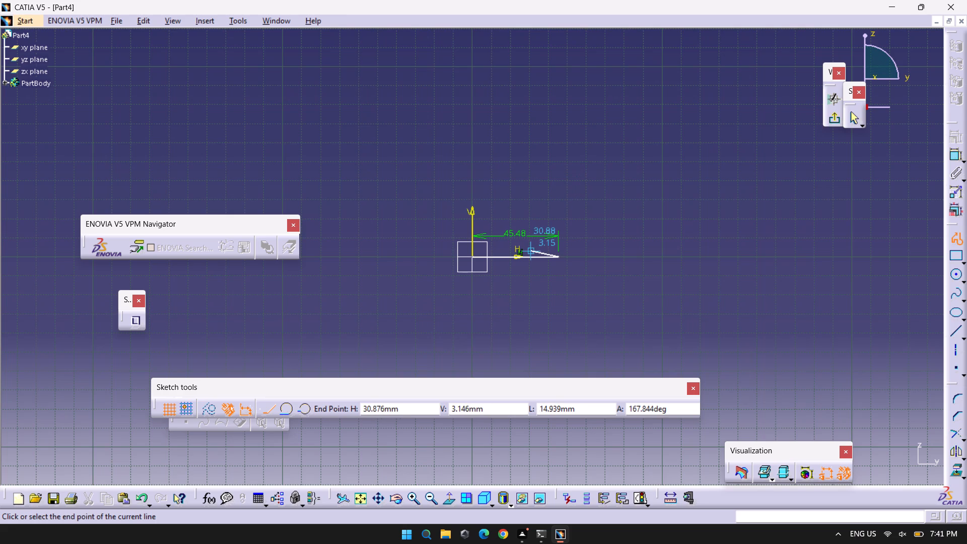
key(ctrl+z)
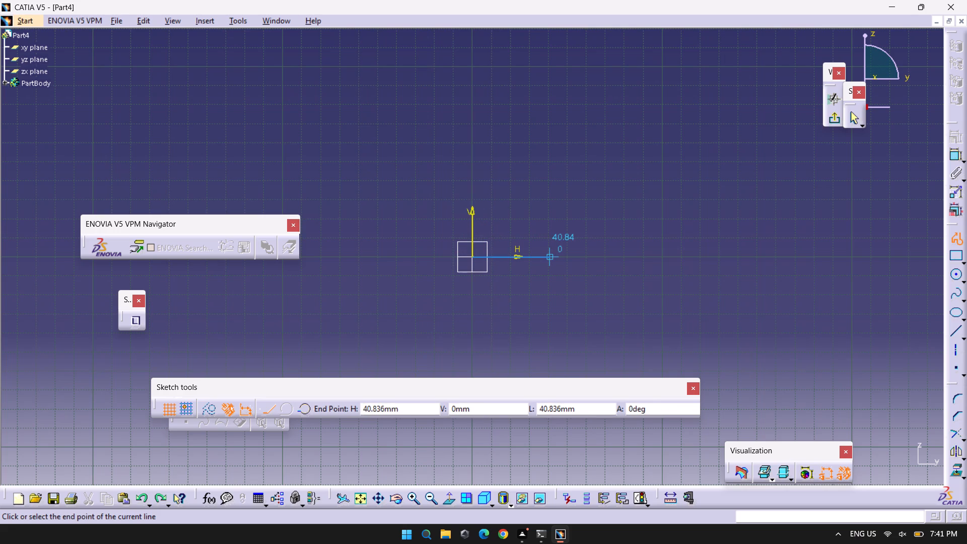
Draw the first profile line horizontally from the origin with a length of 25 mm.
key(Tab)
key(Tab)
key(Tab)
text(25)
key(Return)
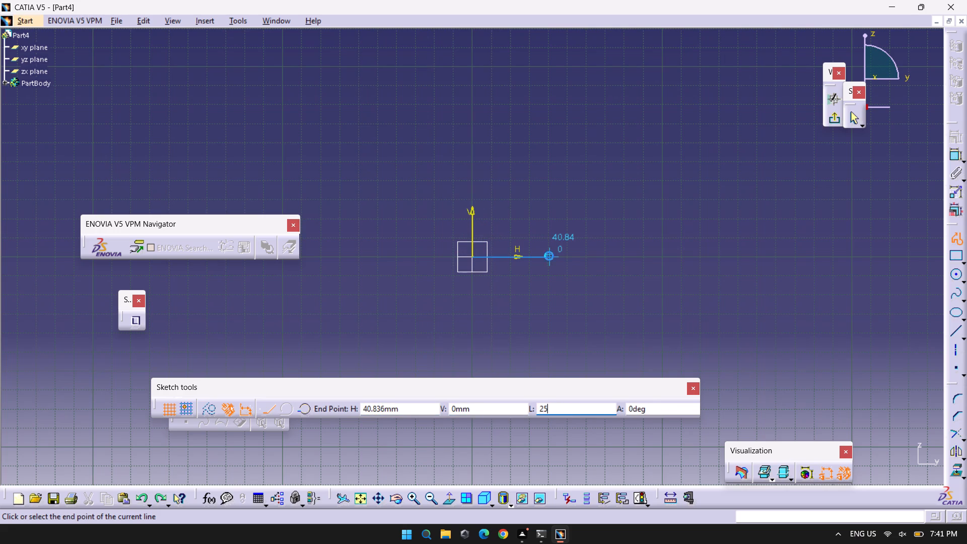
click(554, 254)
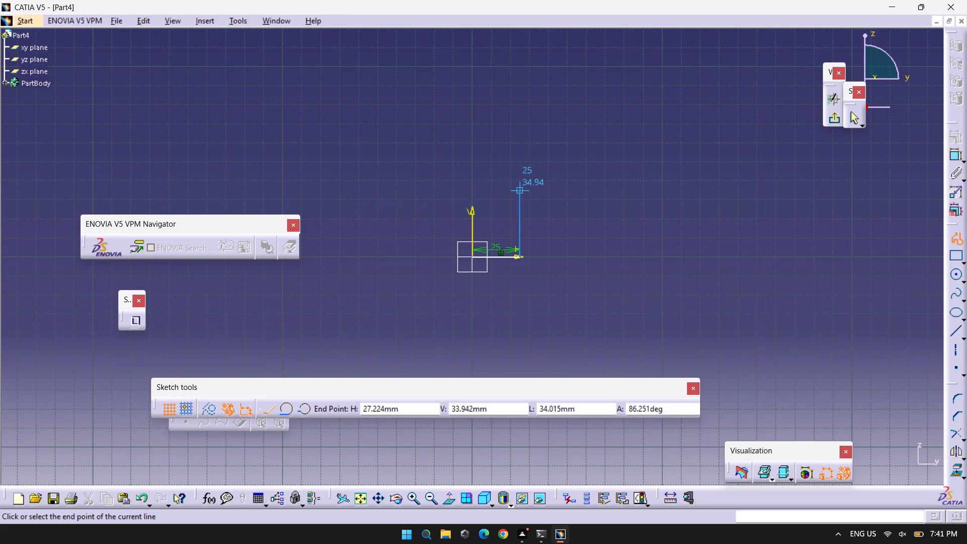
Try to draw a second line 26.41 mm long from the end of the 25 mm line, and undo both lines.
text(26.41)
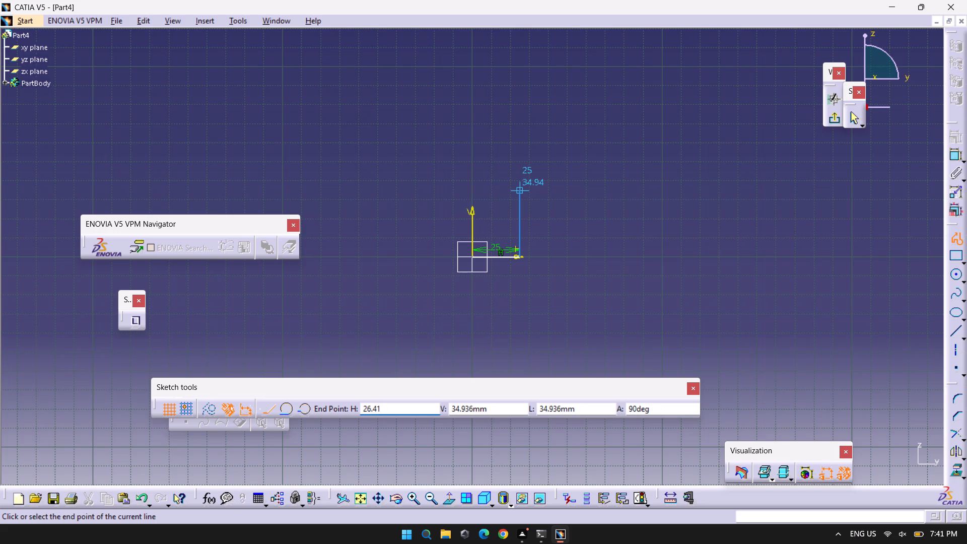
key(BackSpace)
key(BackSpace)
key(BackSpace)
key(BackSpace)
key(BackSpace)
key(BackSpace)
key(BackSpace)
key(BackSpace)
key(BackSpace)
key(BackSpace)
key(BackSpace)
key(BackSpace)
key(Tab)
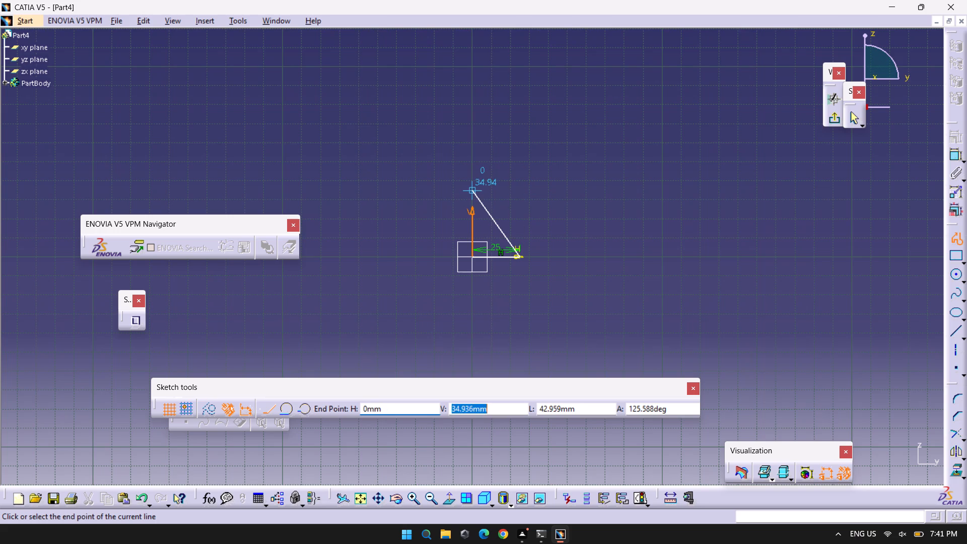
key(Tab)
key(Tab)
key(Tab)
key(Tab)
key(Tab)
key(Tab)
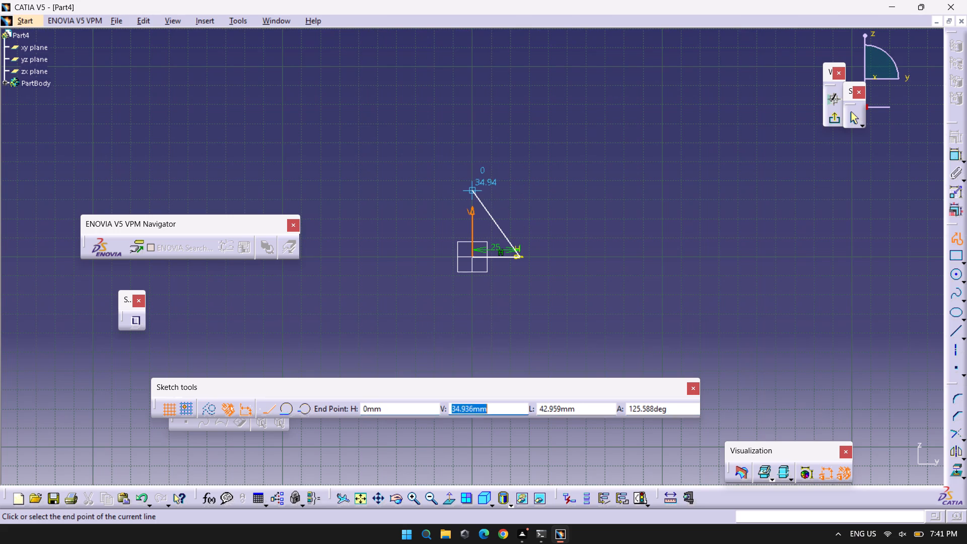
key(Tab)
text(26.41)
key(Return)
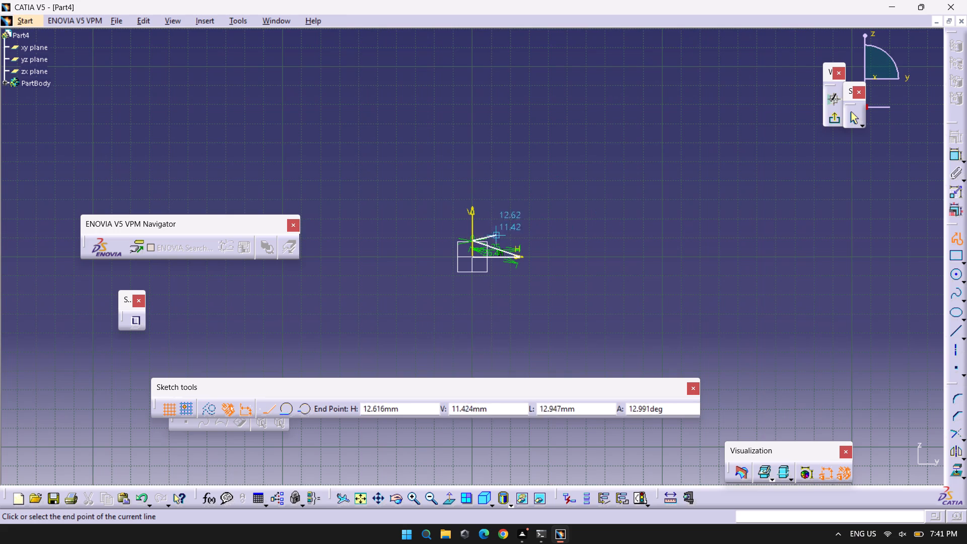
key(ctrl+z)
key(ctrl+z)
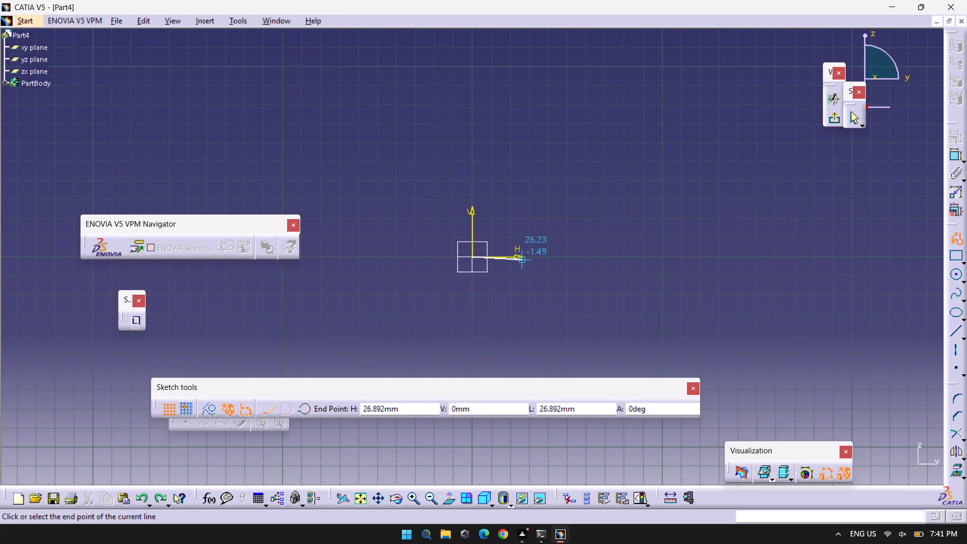
Draw the first profile line again, horizontal from the origin and 25 mm long.
key(Tab)
key(Tab)
text(25)
key(Return)
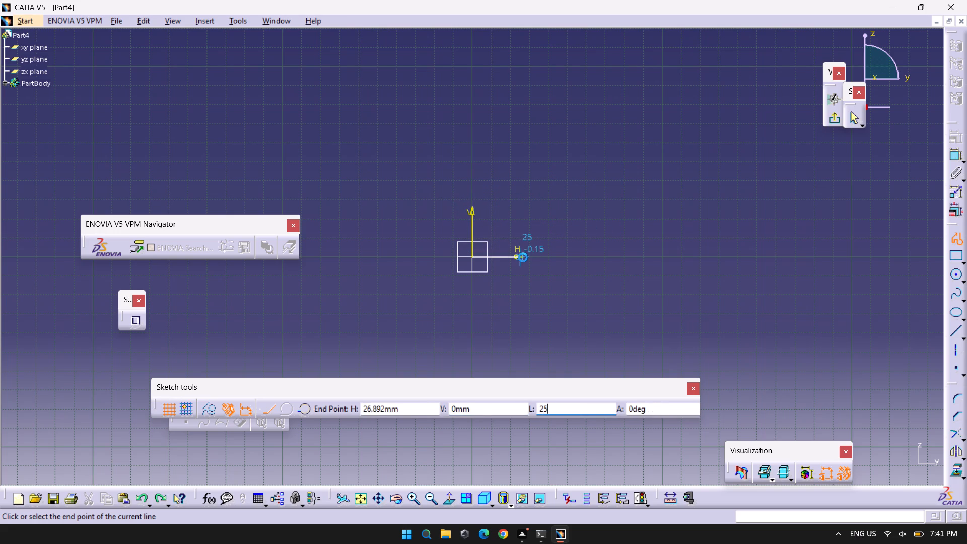
click(526, 256)
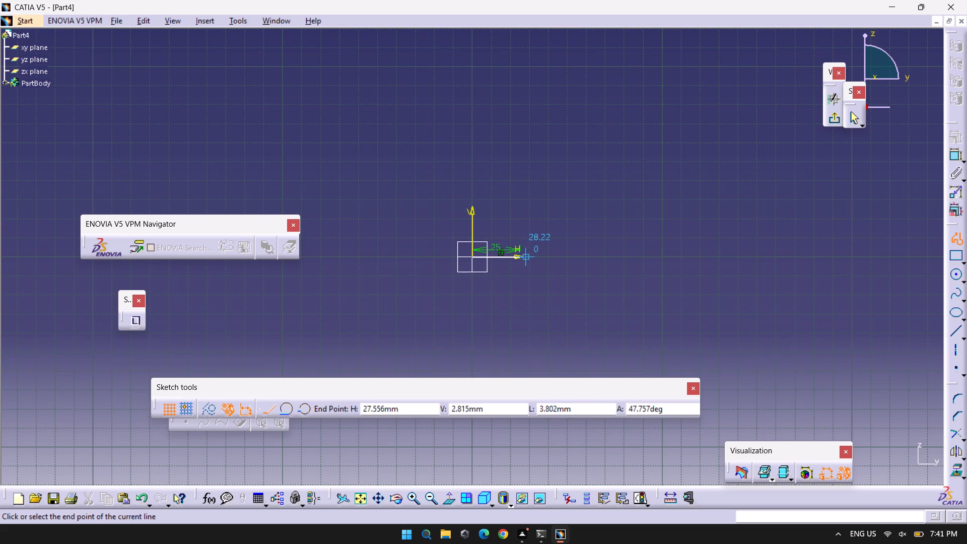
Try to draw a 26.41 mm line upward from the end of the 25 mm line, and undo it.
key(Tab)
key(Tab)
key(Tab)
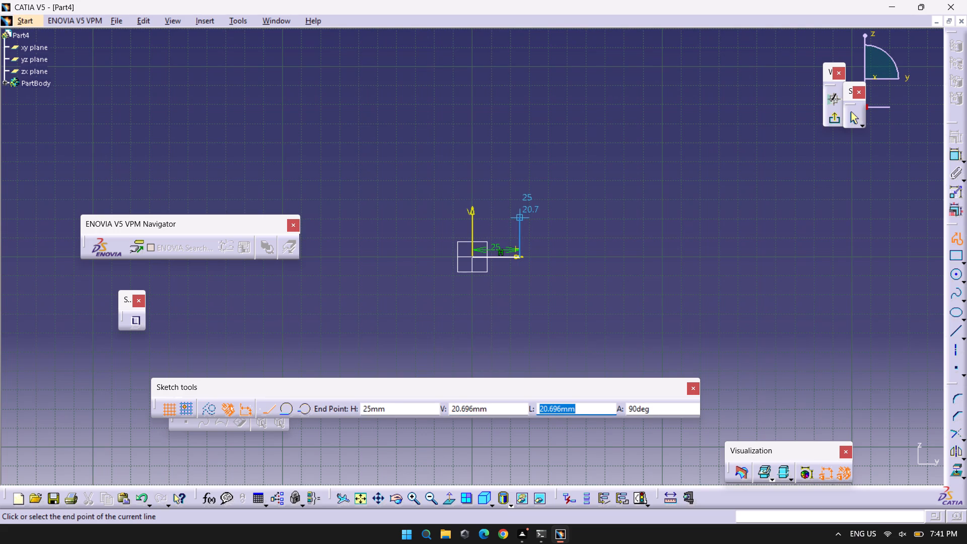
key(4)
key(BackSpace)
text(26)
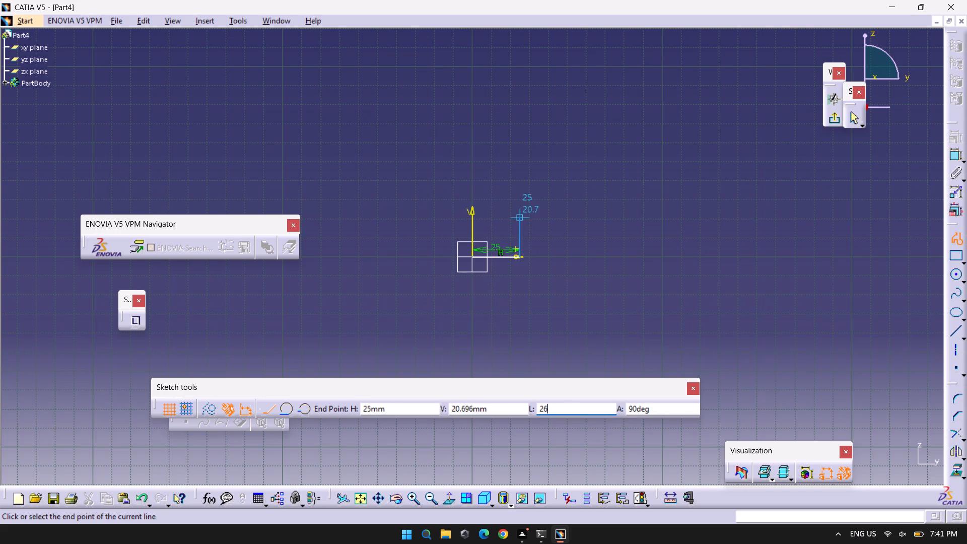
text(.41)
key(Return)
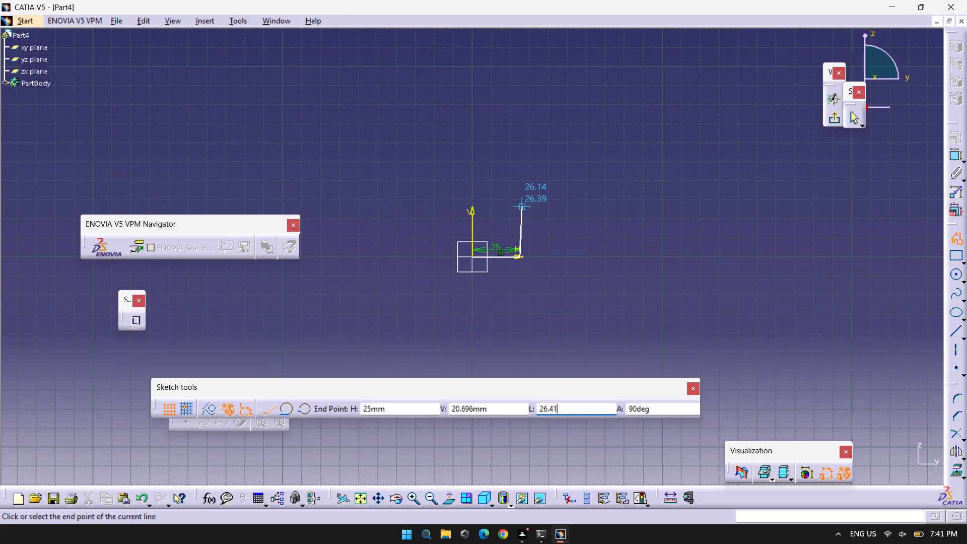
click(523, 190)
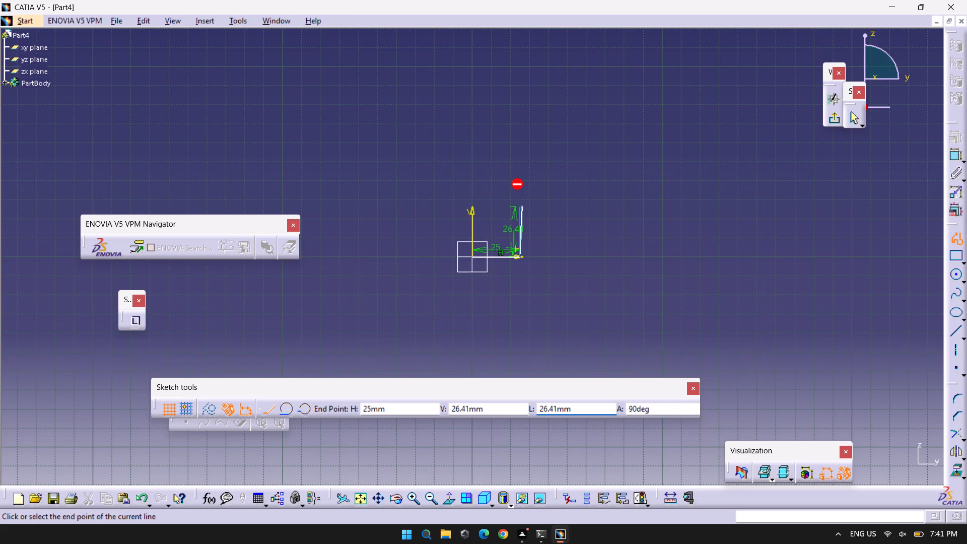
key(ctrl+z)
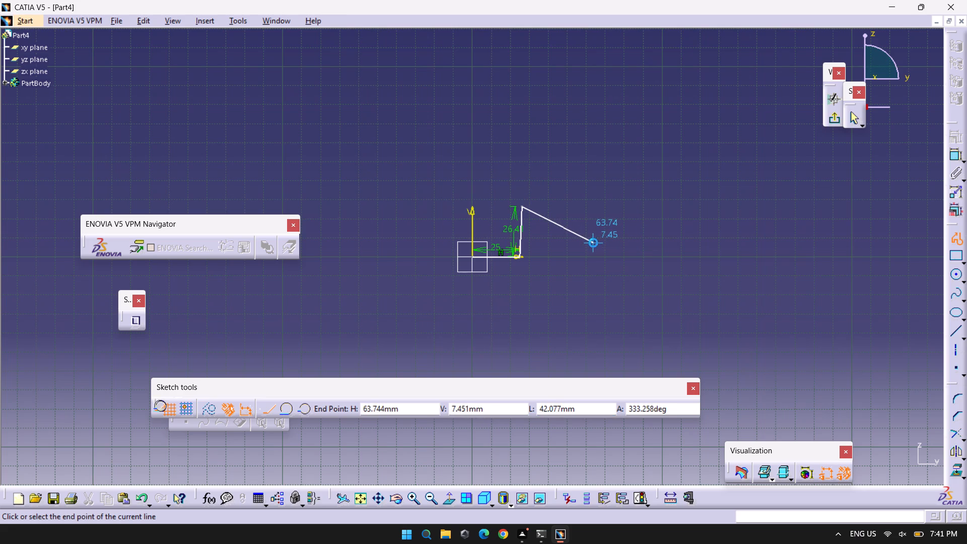
Draw a vertical line 26.41 mm long upward from the end of the 25 mm line.
key(Tab)
key(Tab)
key(Tab)
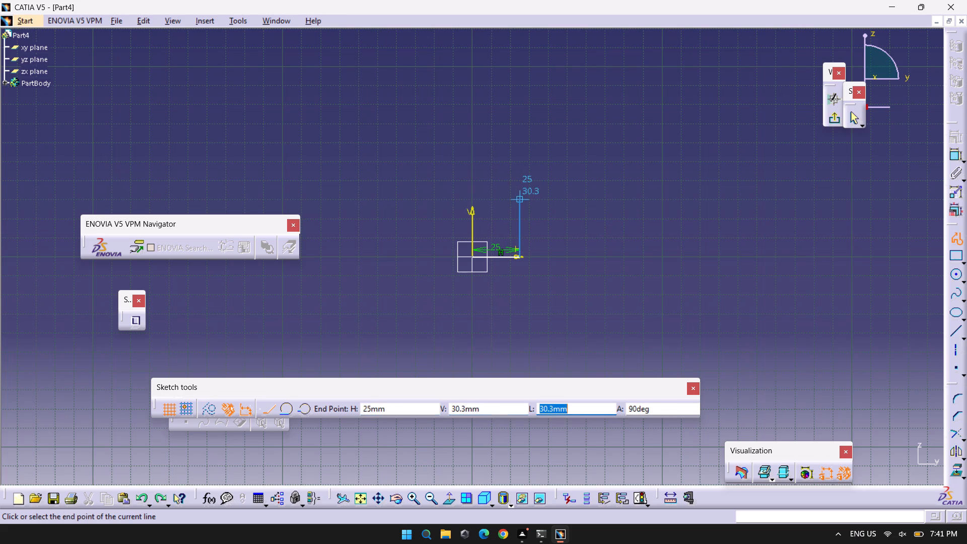
text(26.)
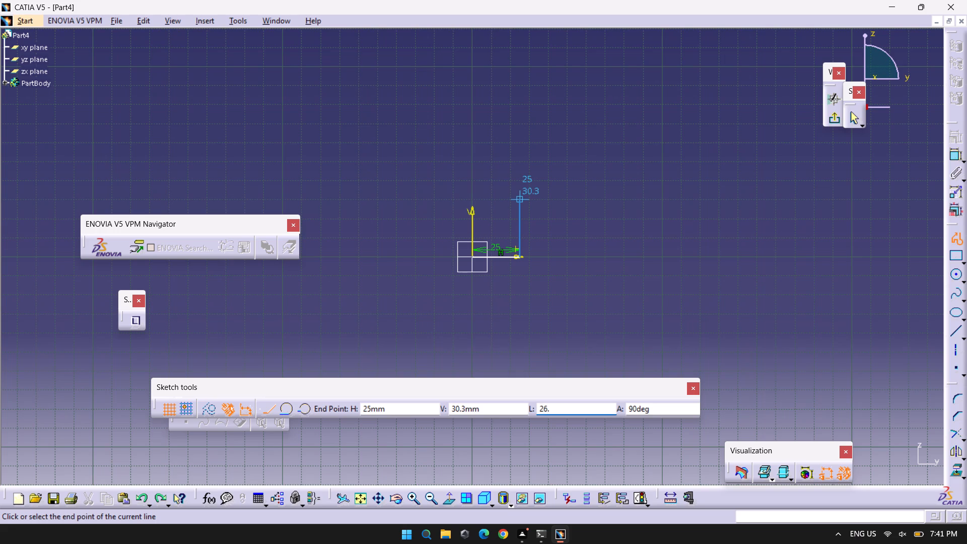
text(41)
key(Return)
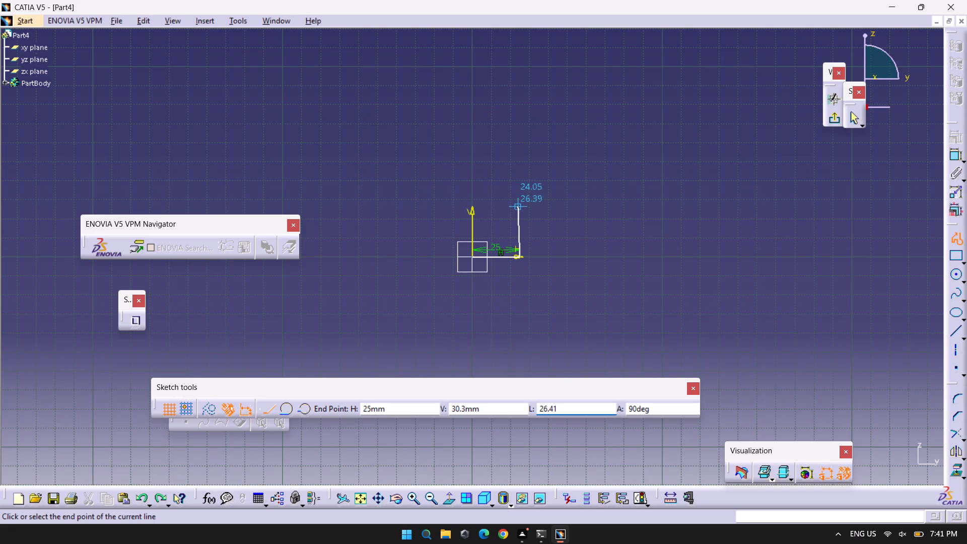
click(520, 199)
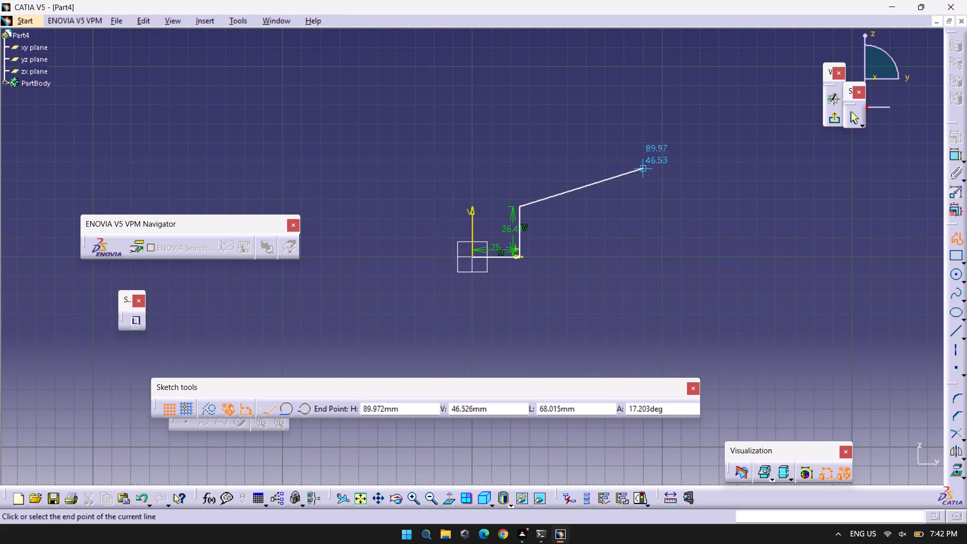
Draw an outward-sloping line at 45 degrees from the top of the vertical line, and end the profile chain there.
key(Tab)
key(Tab)
key(Tab)
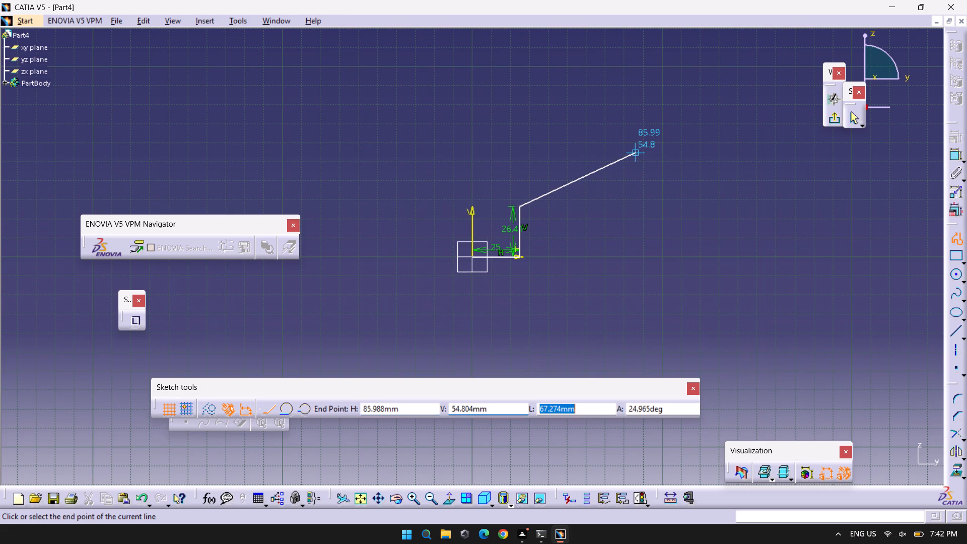
key(Tab)
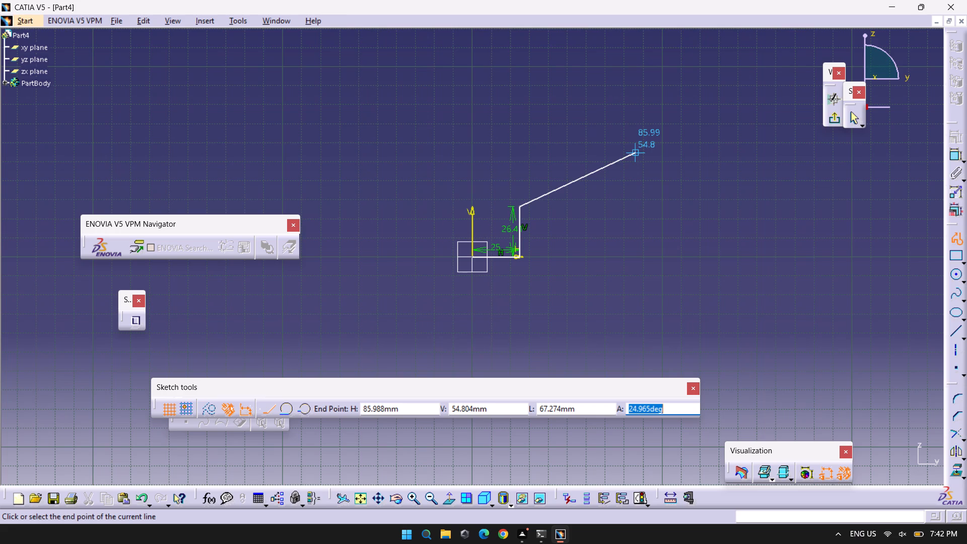
text(445)
key(Tab)
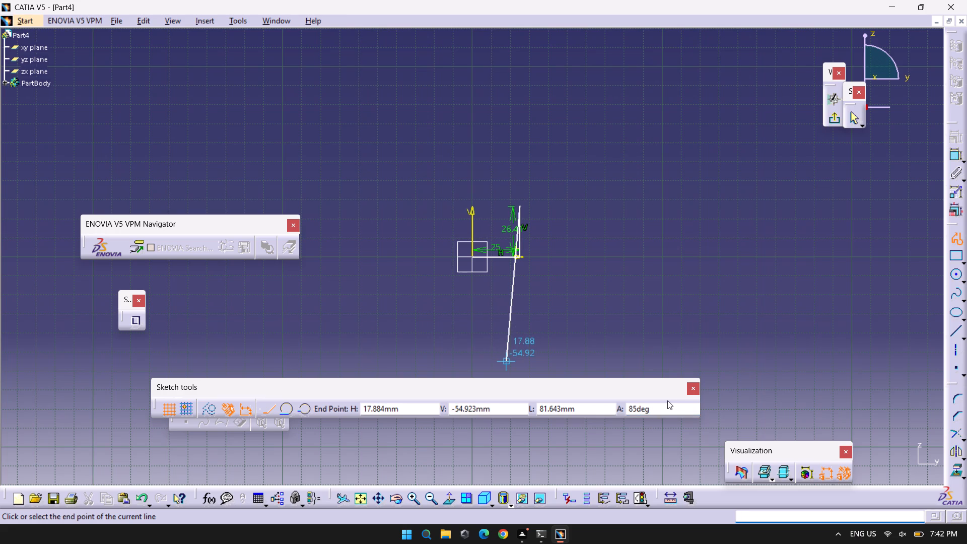
key(Tab)
key(Tab)
key(Tab)
key(Tab)
key(Tab)
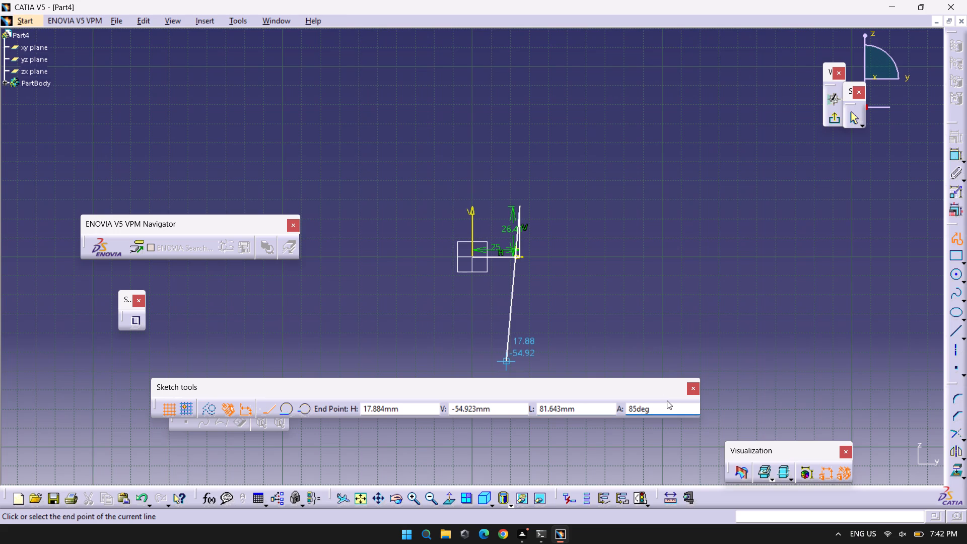
key(ctrl+a)
text(45)
key(Return)
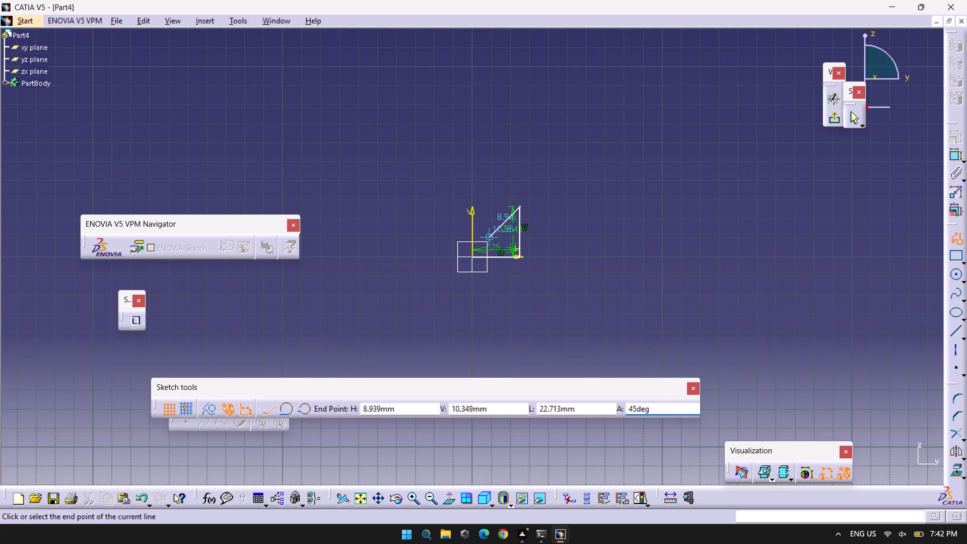
key(Tab)
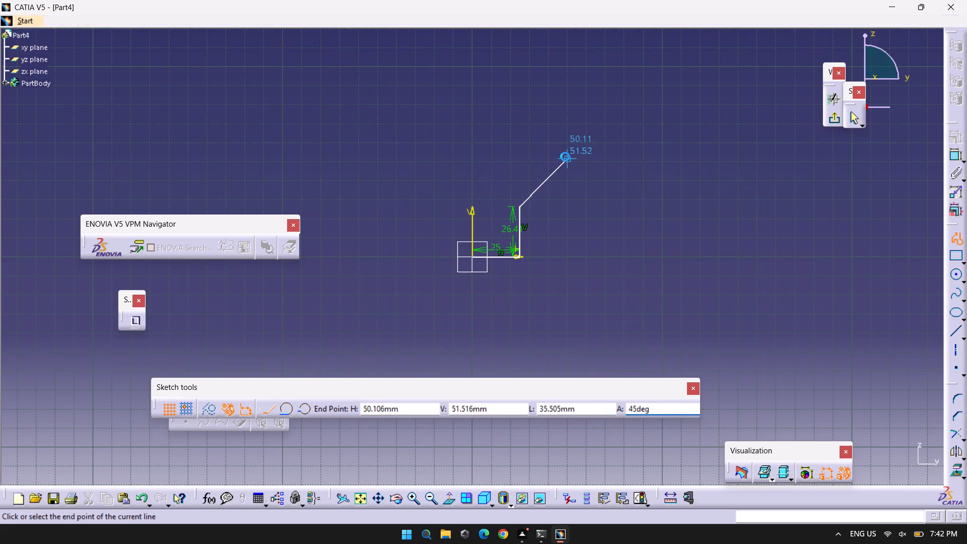
key(Tab)
key(Tab)
key(Tab)
key(Tab)
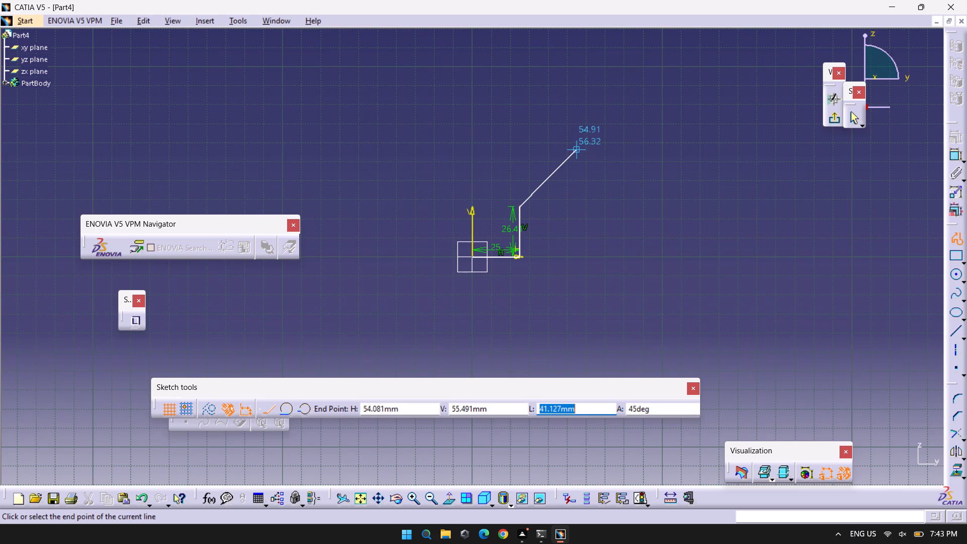
click(571, 134)
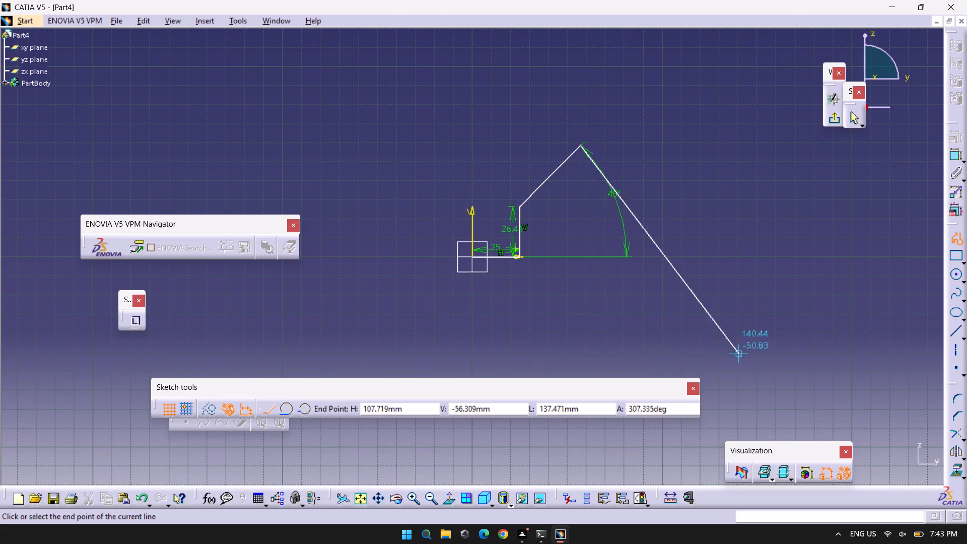
key(Escape)
key(Escape)
key(Escape)
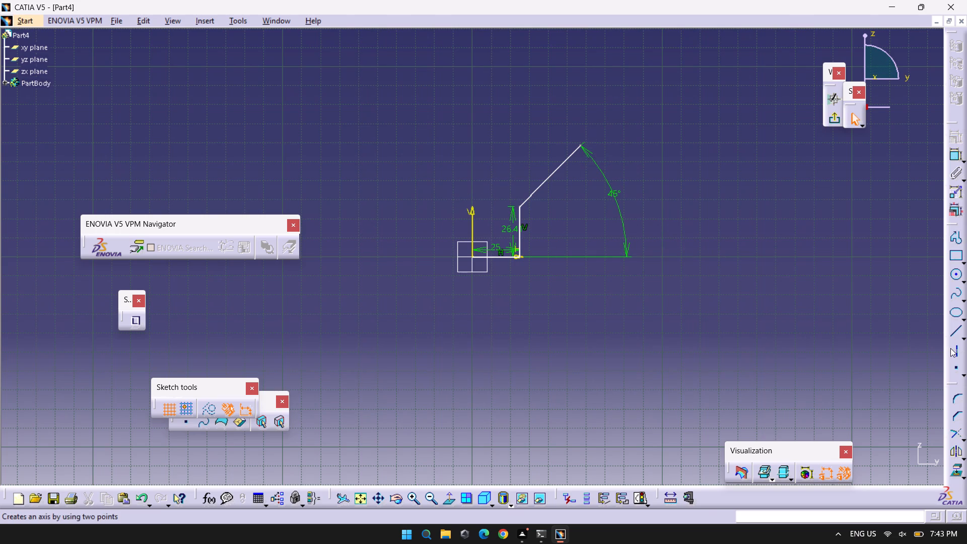
Draw a vertical line 70 mm long upward from the sketch origin.
click(952, 334)
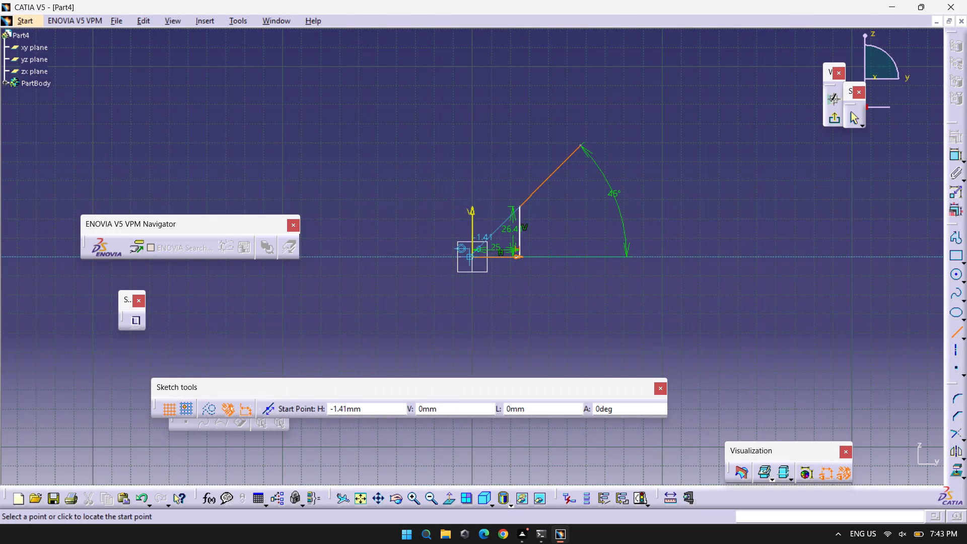
click(470, 255)
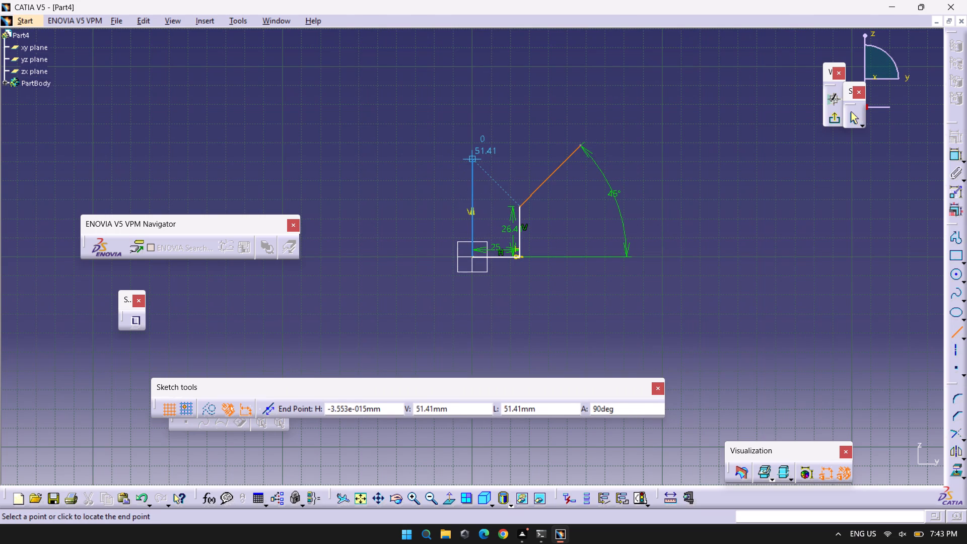
key(Tab)
key(Tab)
key(Tab)
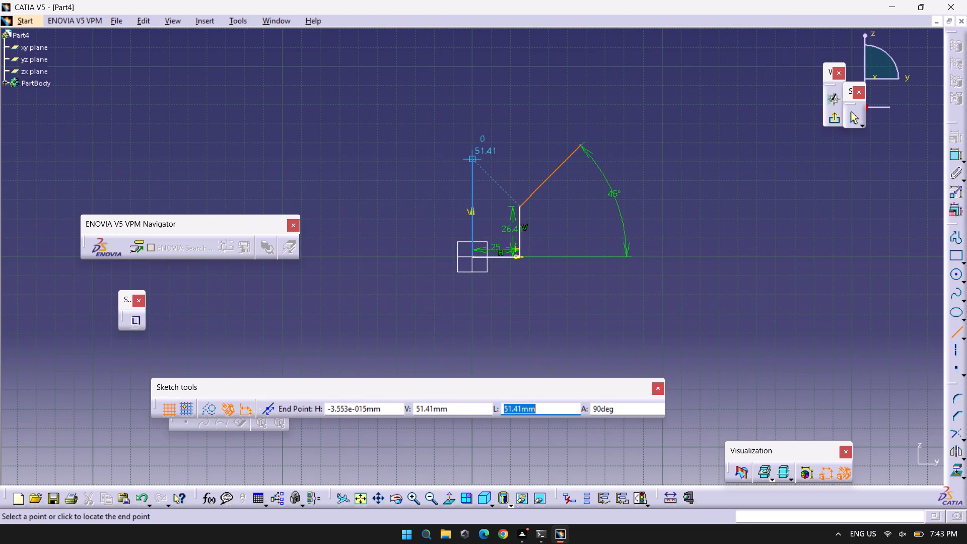
text(70)
key(Return)
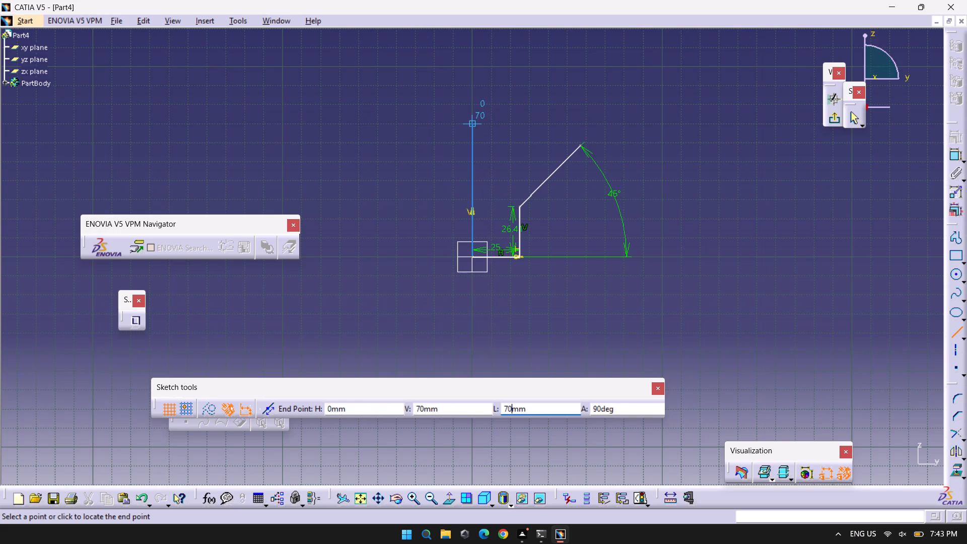
click(471, 154)
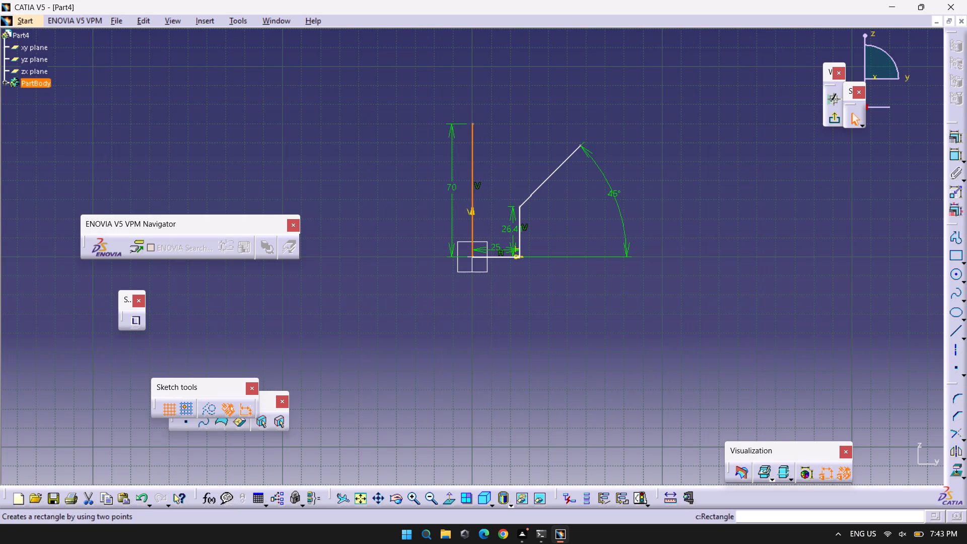
Start a new profile chain at the top end of the 70 mm vertical line.
click(953, 233)
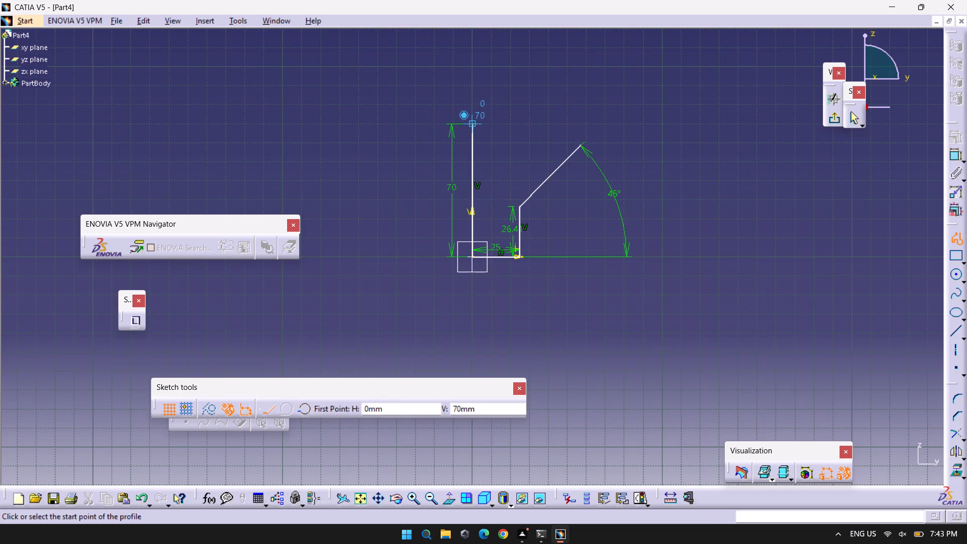
click(471, 125)
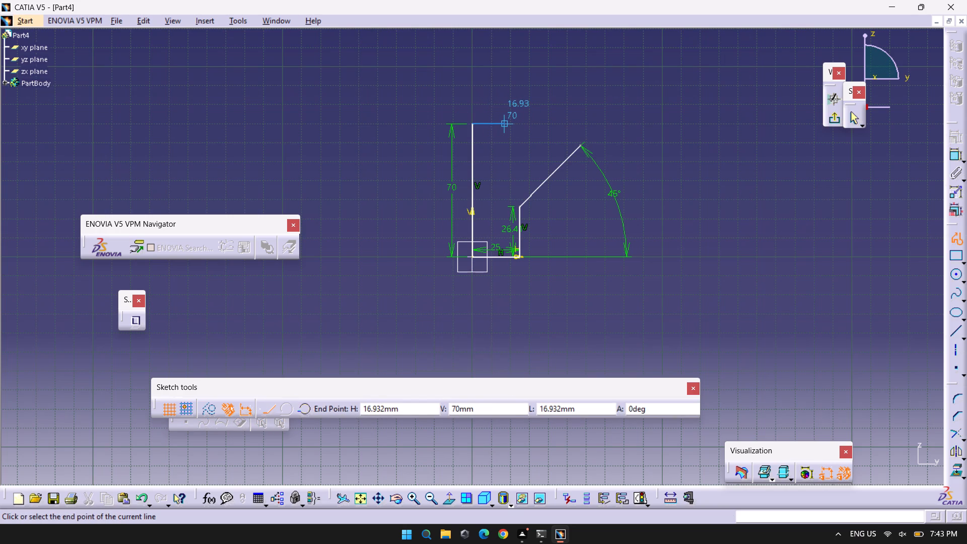
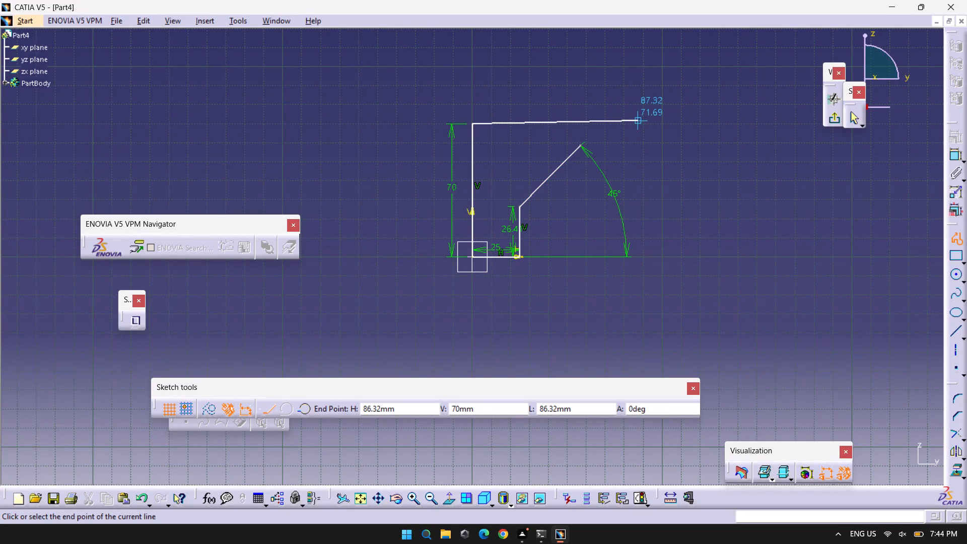
Draw a horizontal line about 86 mm long from the top of the 70 mm vertical line, and end the profile chain.
click(636, 123)
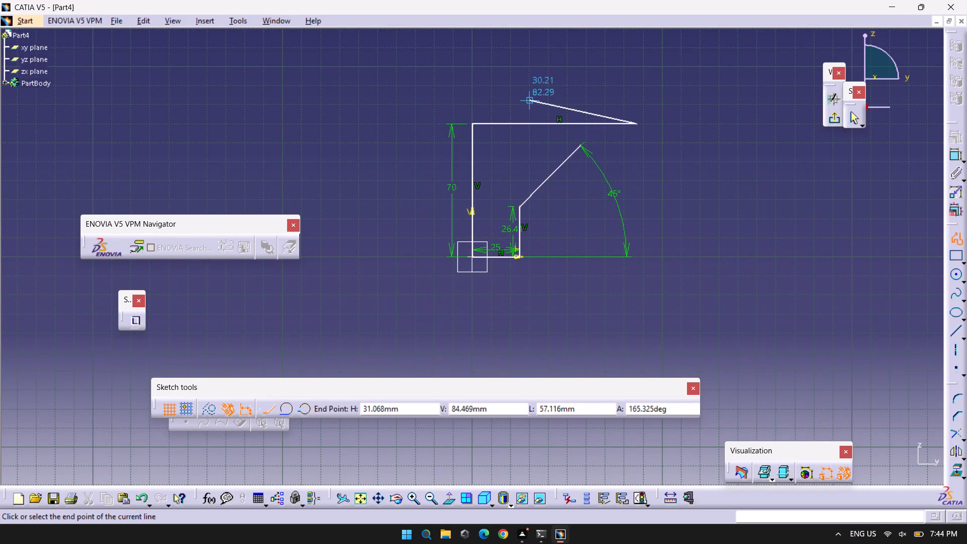
key(Escape)
key(Escape)
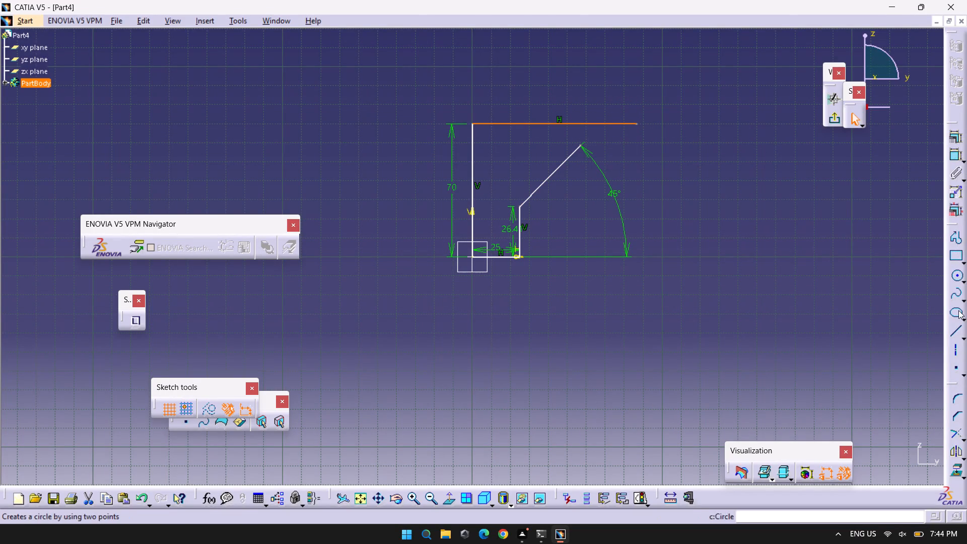
Draw a separate line about 50 mm long at 125 degrees from the upper end of the 45-degree line, crossing the upper horizontal line.
click(955, 331)
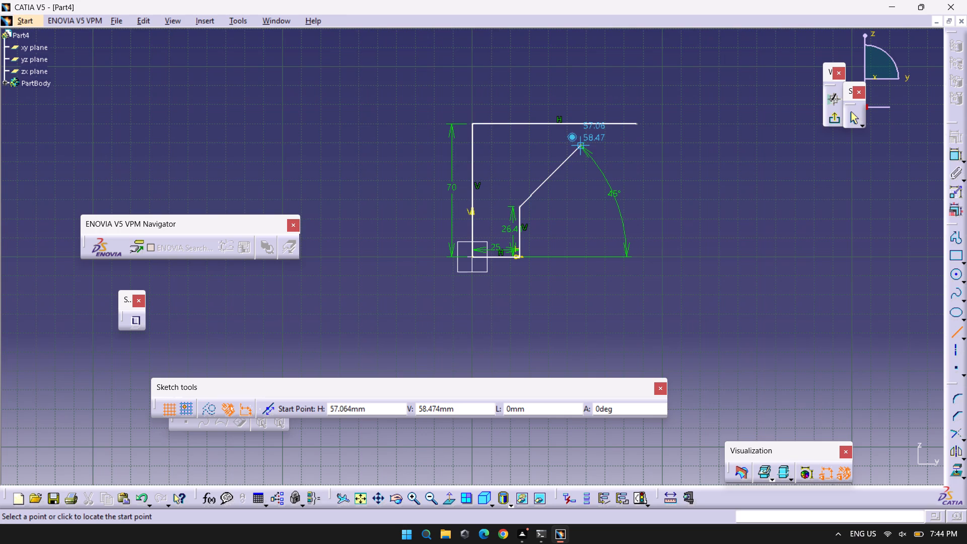
click(583, 145)
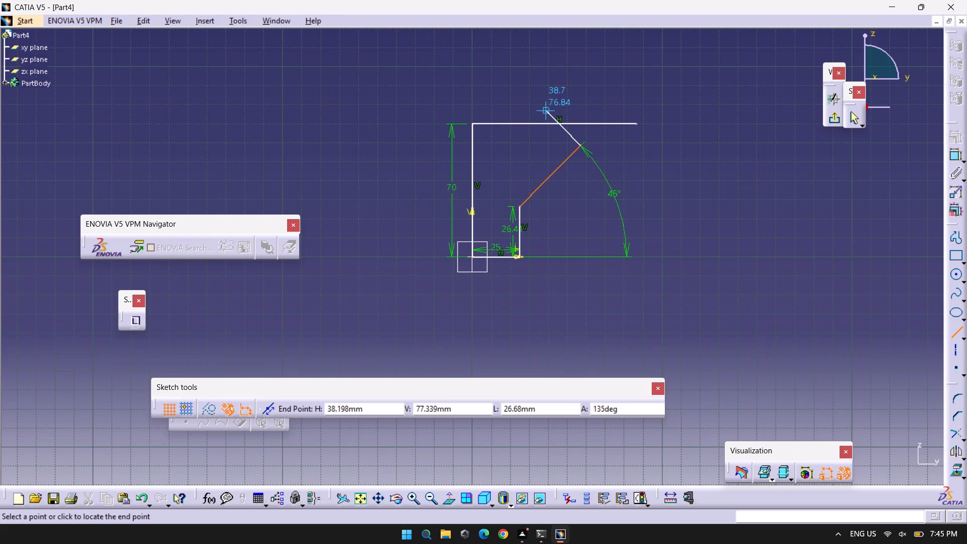
middle_drag(561, 113, 530, 59)
right_click(561, 113)
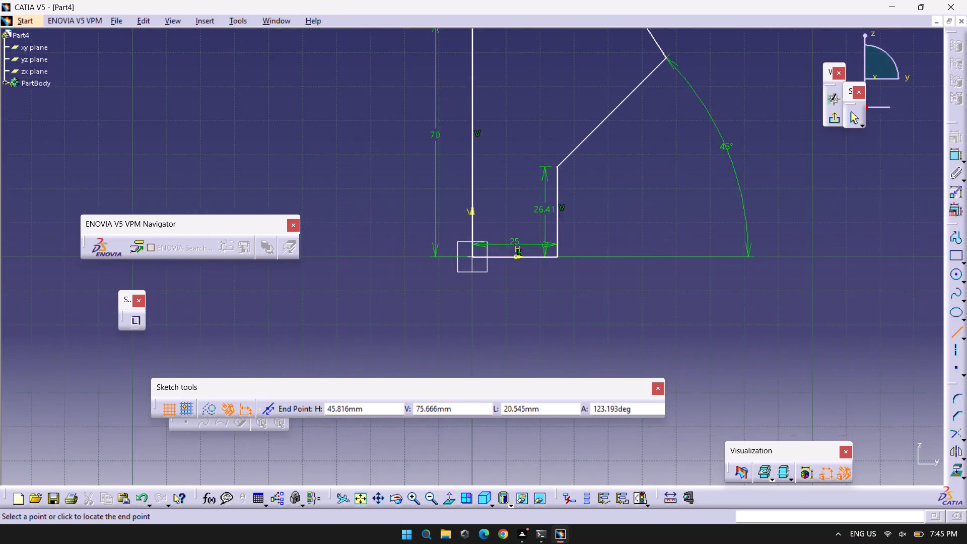
middle_drag(530, 59, 530, 53)
middle_drag(624, 49, 539, 191)
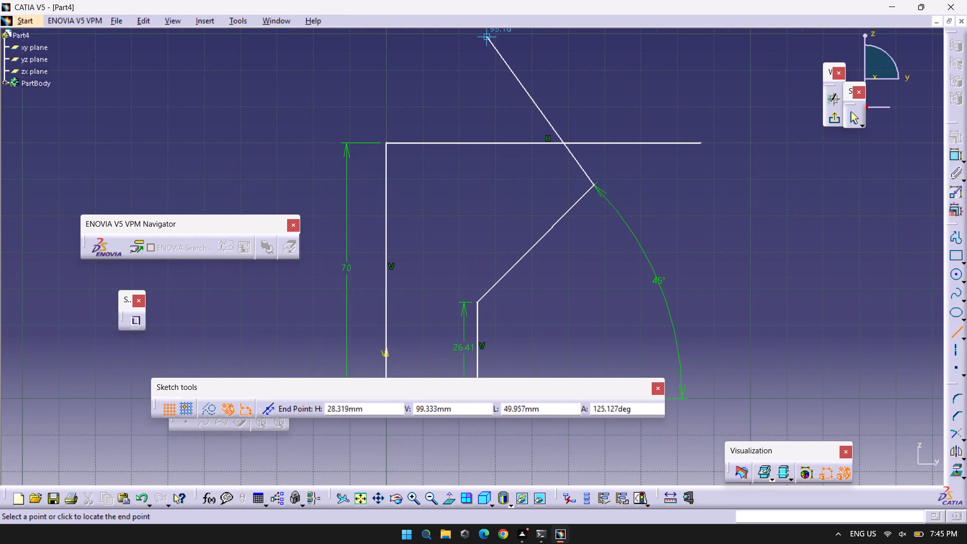
key(Tab)
key(Tab)
key(Tab)
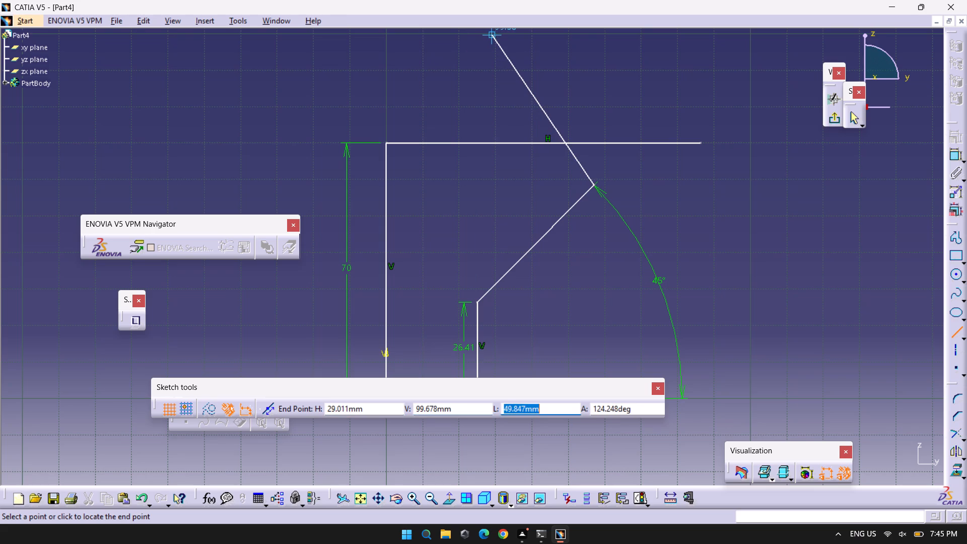
key(Tab)
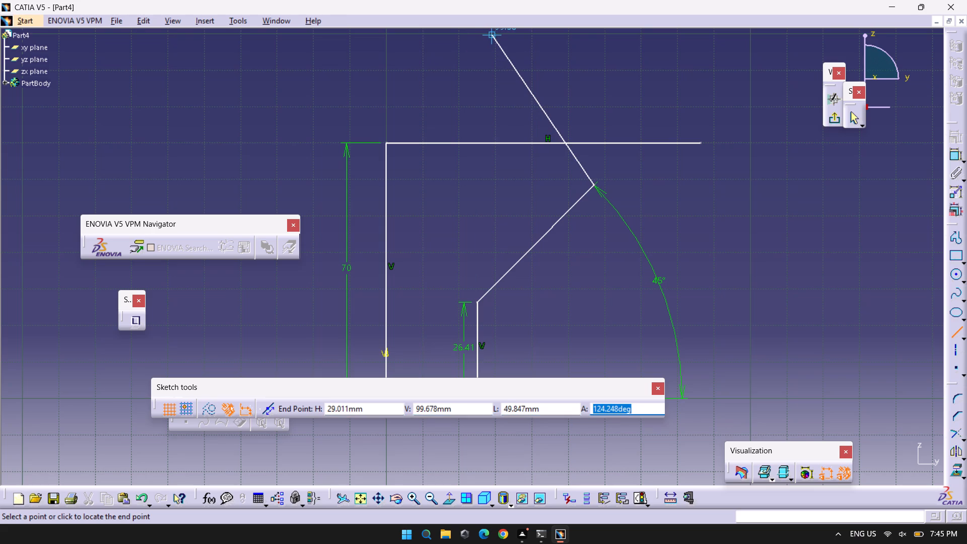
text(125)
key(Return)
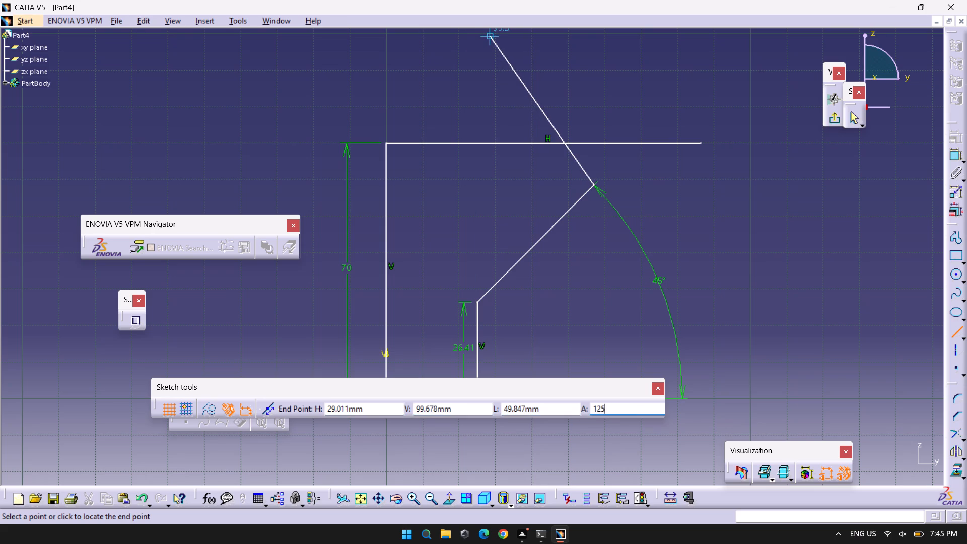
click(492, 35)
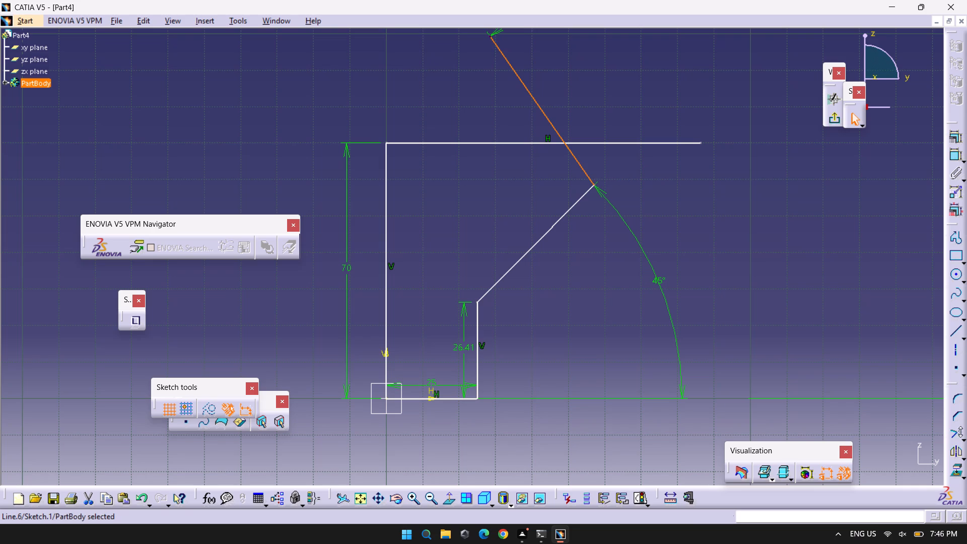
Quick Trim the overhanging ends of the upper horizontal line and the 125-degree line beyond their intersection.
click(963, 458)
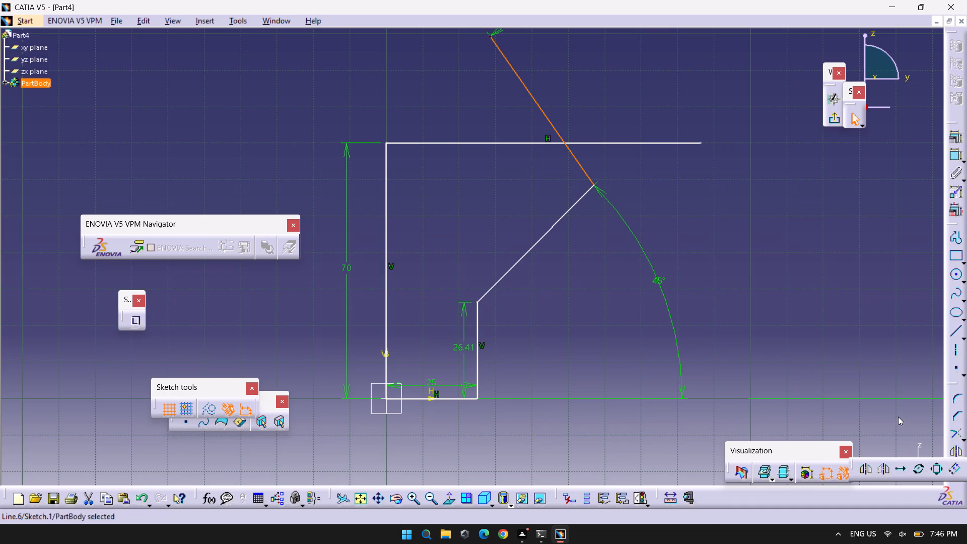
click(898, 417)
click(965, 440)
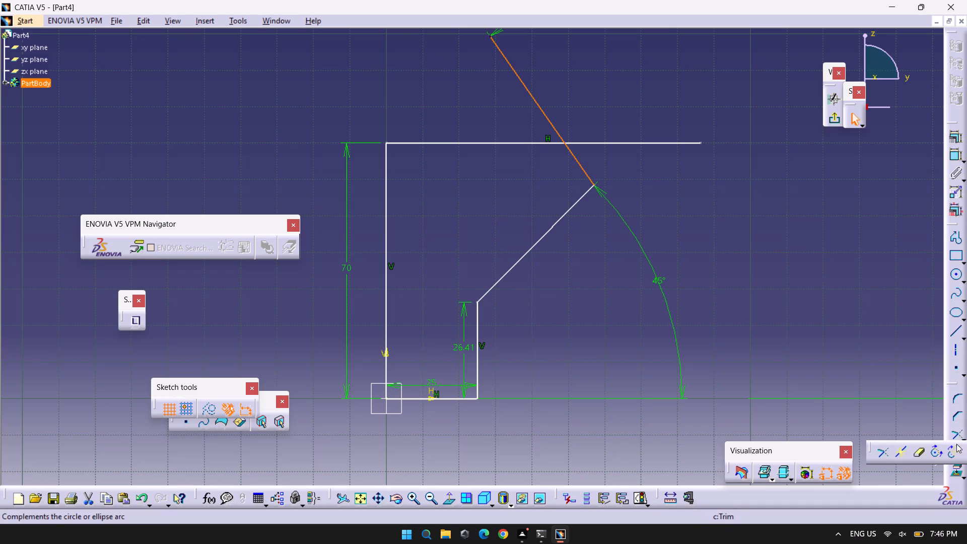
click(916, 455)
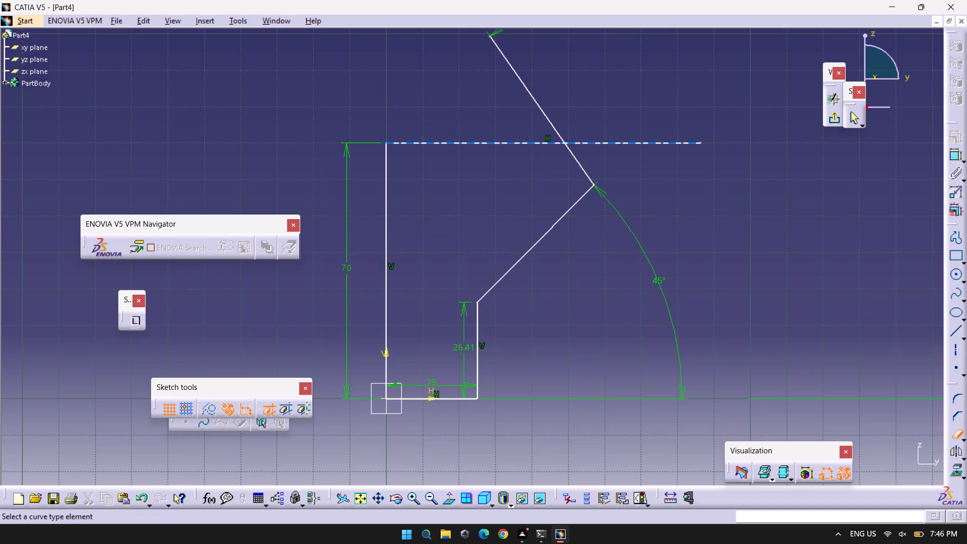
click(638, 141)
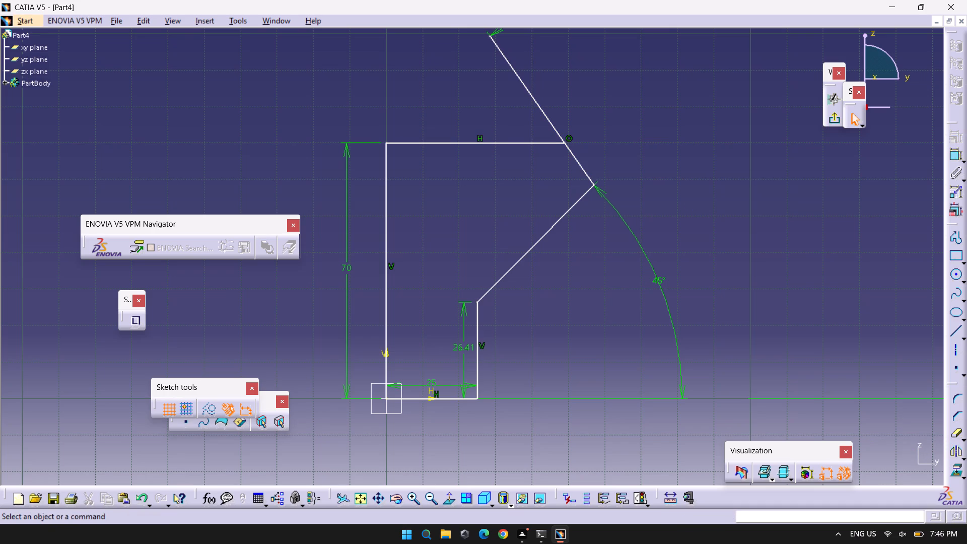
click(953, 437)
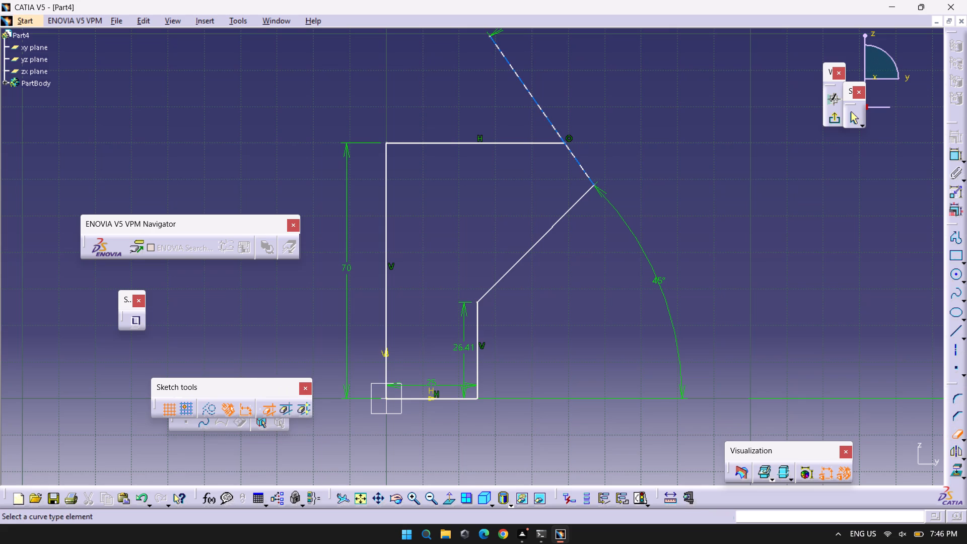
click(528, 94)
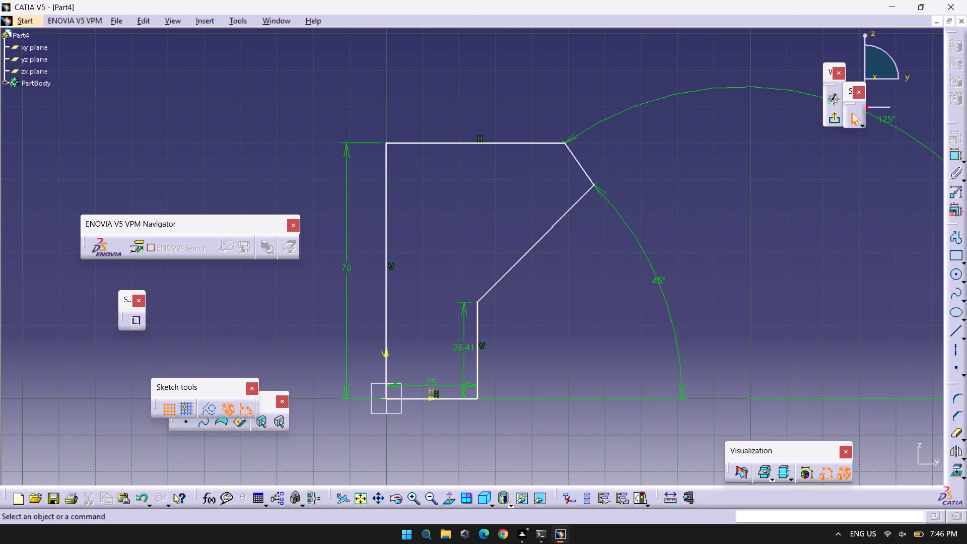
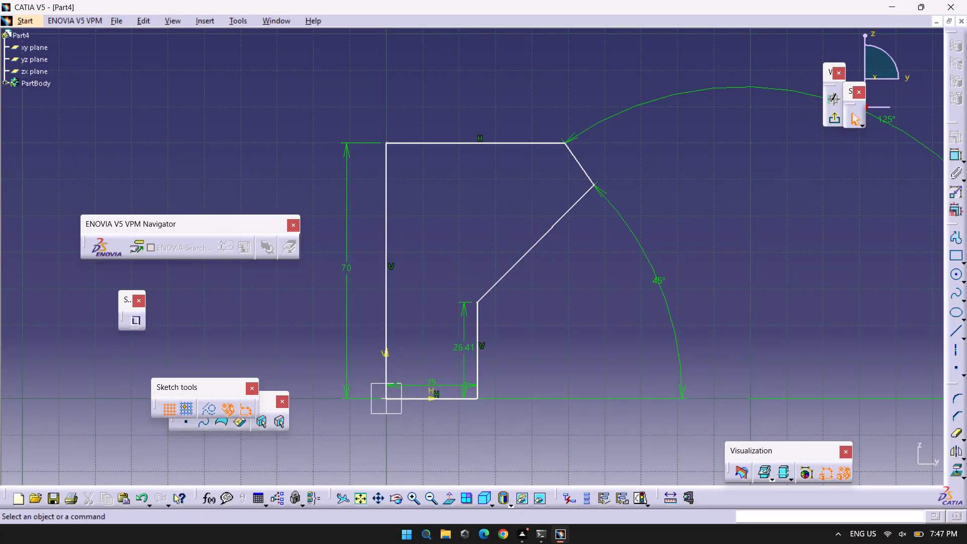
Delete the trimmed upper horizontal line of the profile.
click(474, 141)
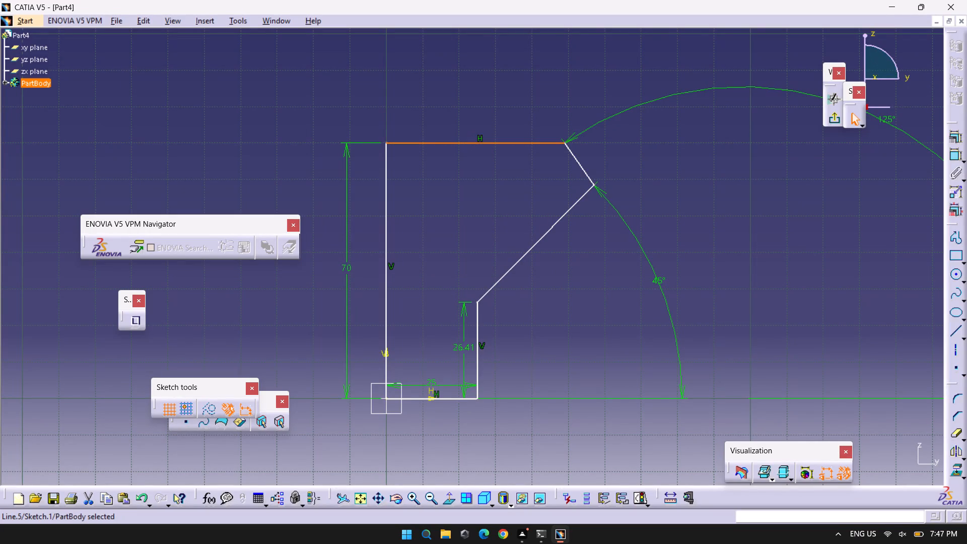
key(Delete)
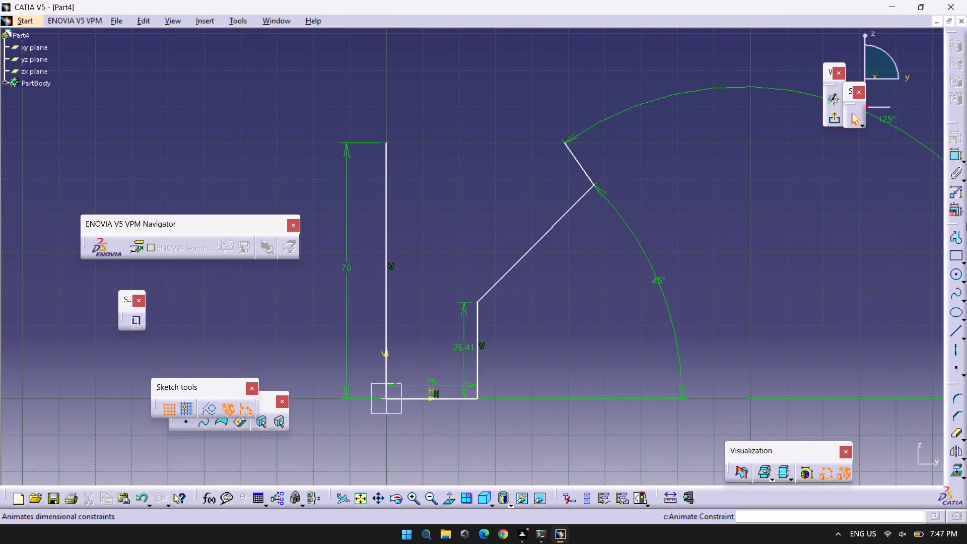
Draw a 25 mm horizontal line from the upper end of the 70 mm vertical line toward the angled lines.
click(956, 332)
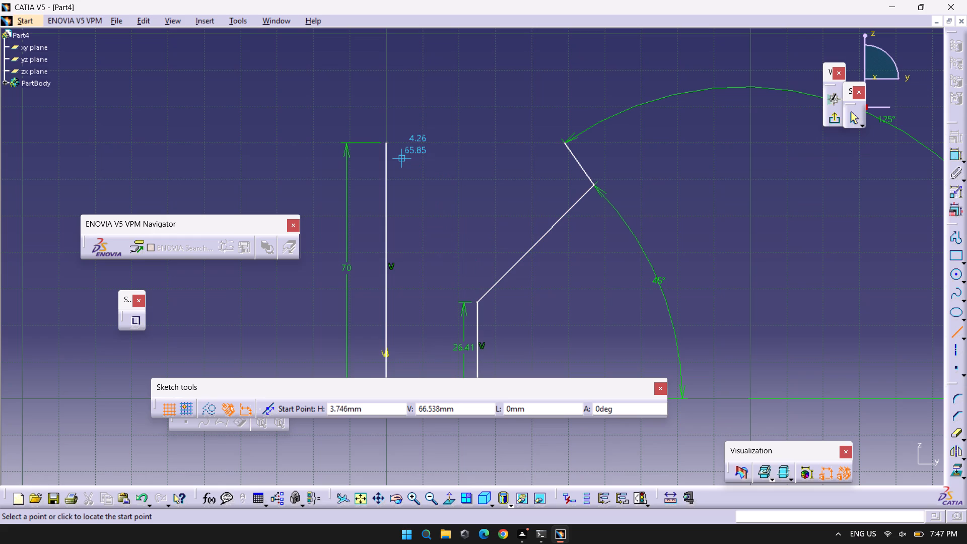
click(386, 143)
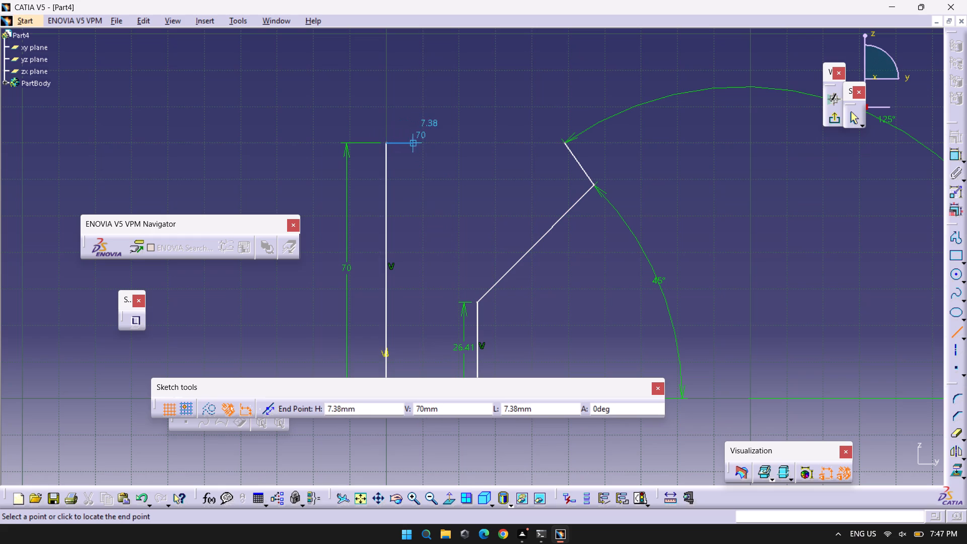
key(Tab)
key(Tab)
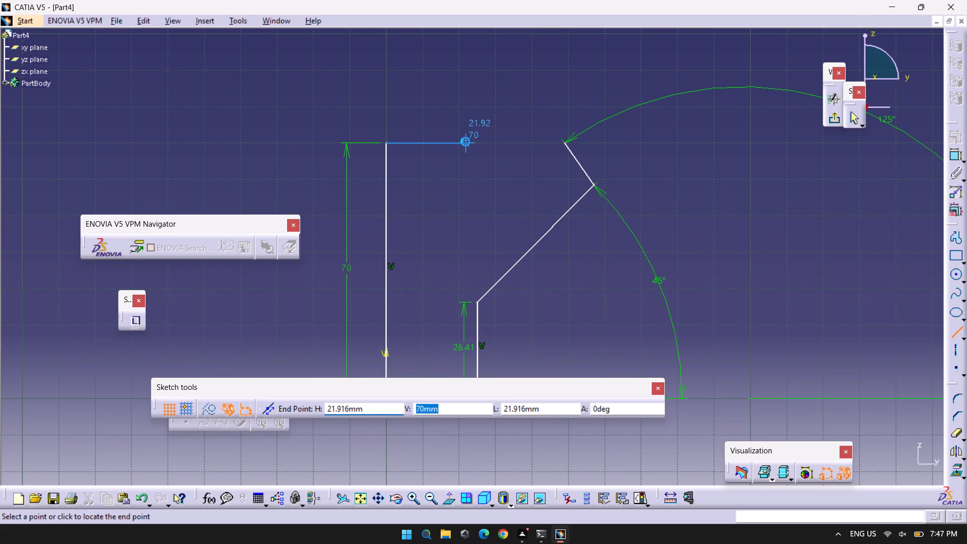
key(Tab)
key(2)
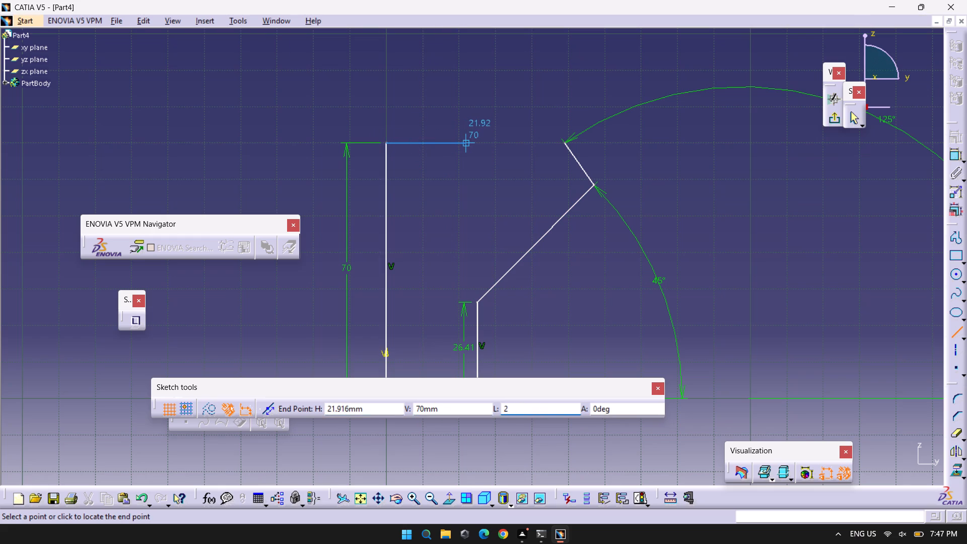
key(5)
key(Return)
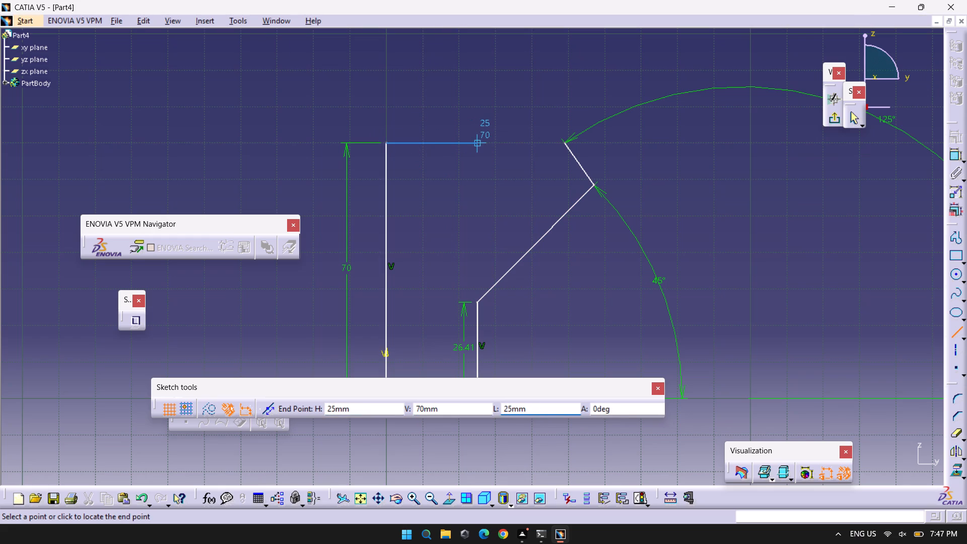
click(469, 142)
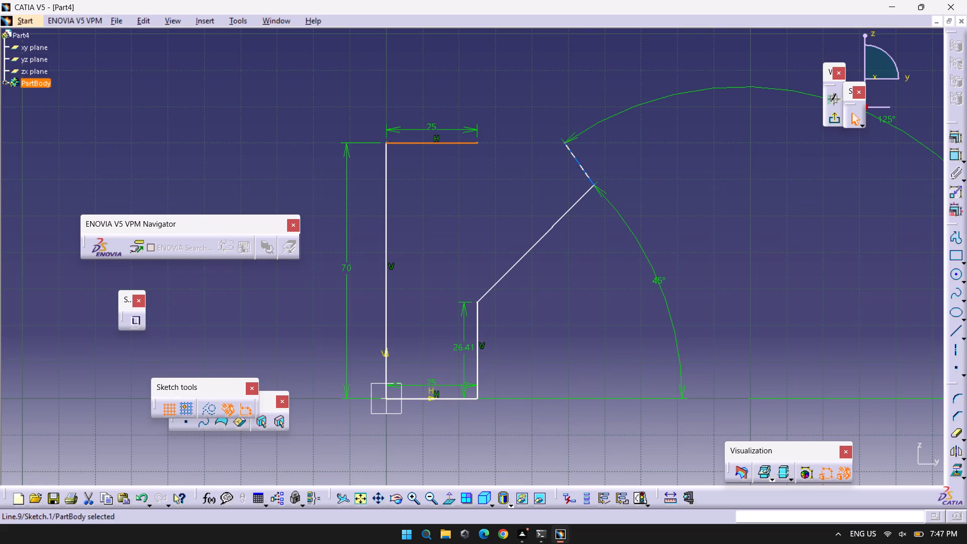
Delete the short 125-degree line attached to the upper end of the 45-degree line.
click(572, 156)
key(Delete)
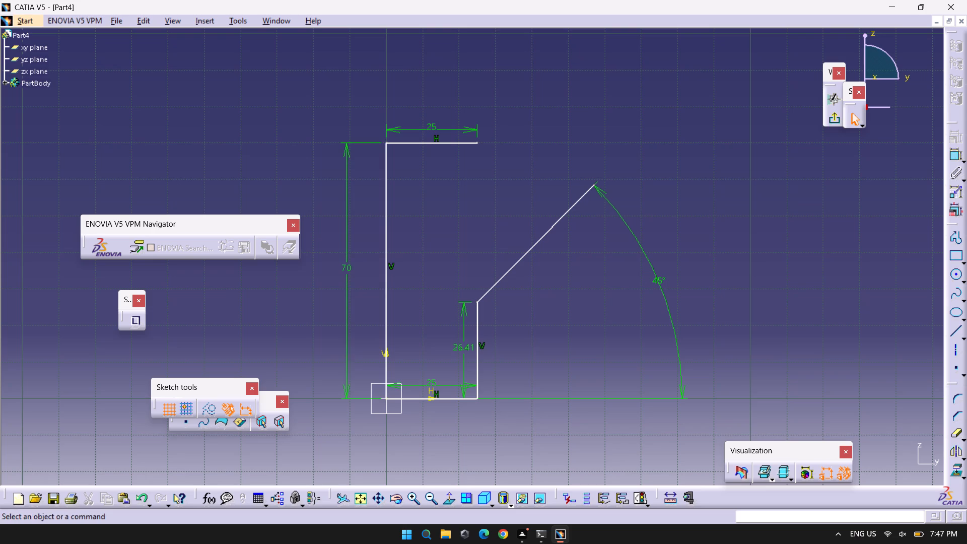
Draw a line at 305 degrees from the free end of the upper 25 mm line, ending on the 45-degree line.
click(950, 334)
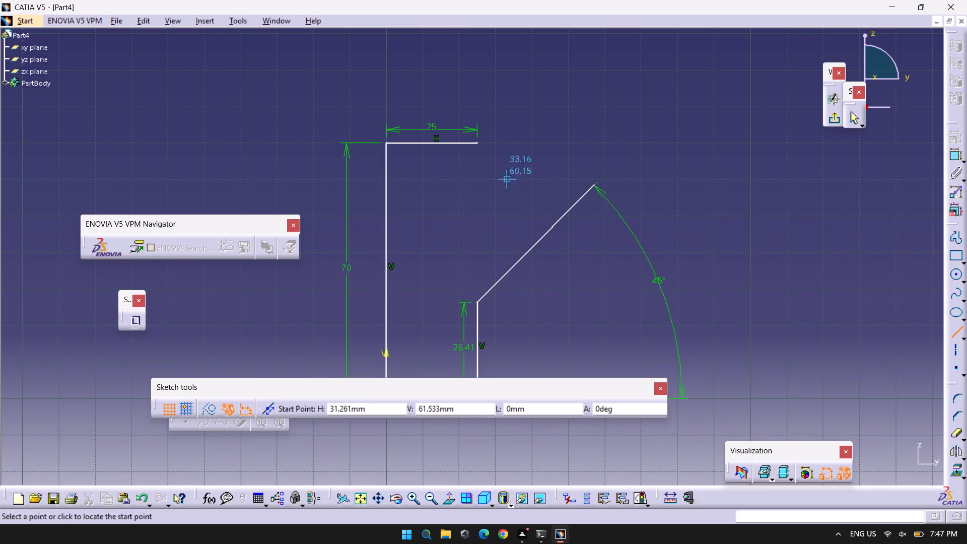
click(475, 143)
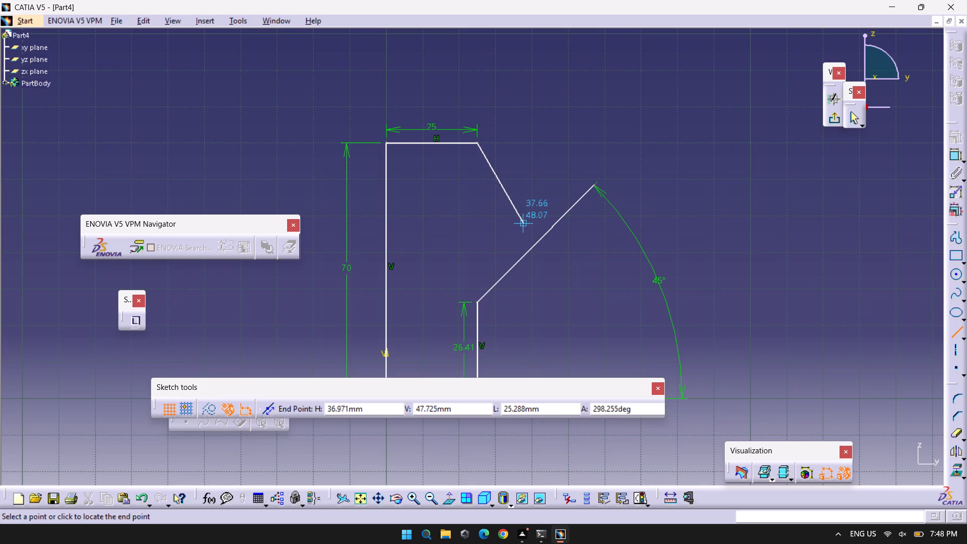
key(Tab)
key(Tab)
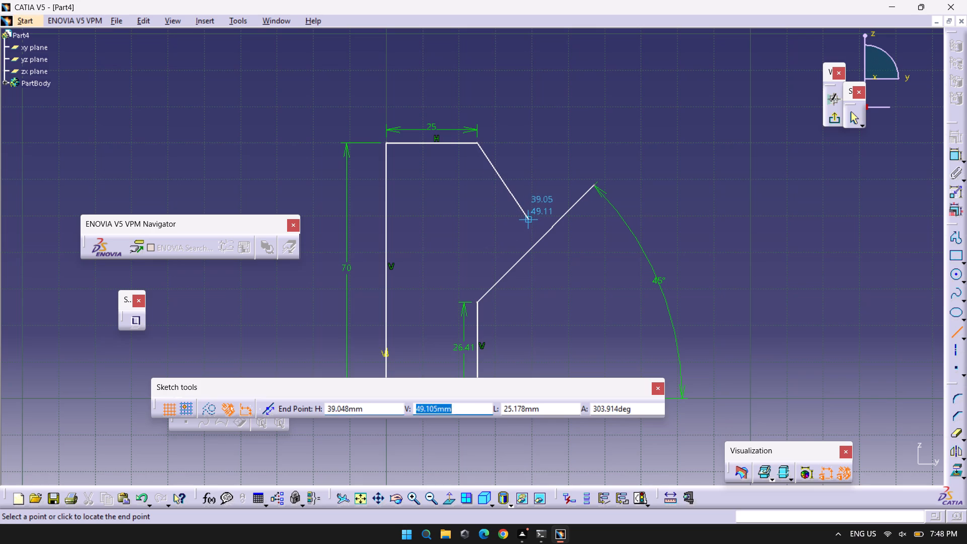
key(Tab)
key(Tab)
text(3.5)
key(BackSpace)
key(BackSpace)
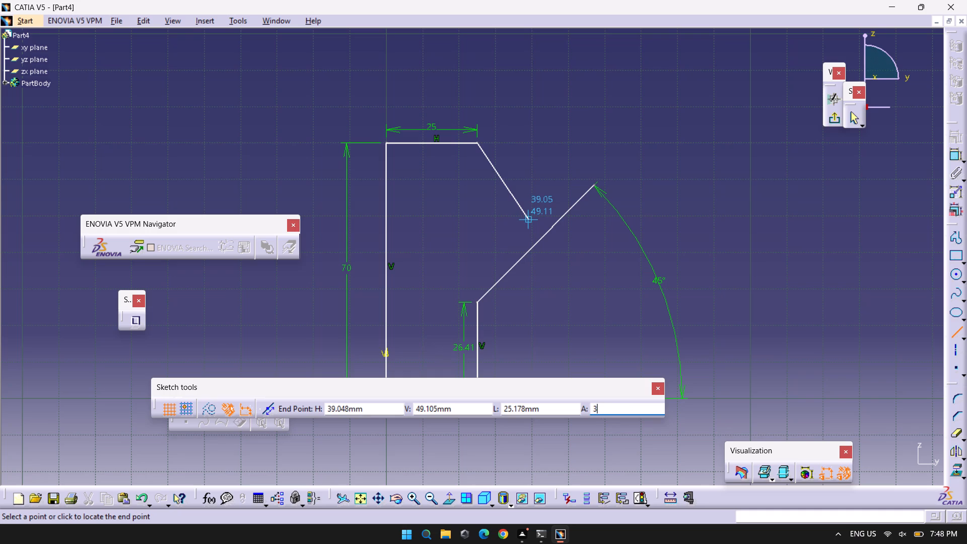
text(05)
key(Return)
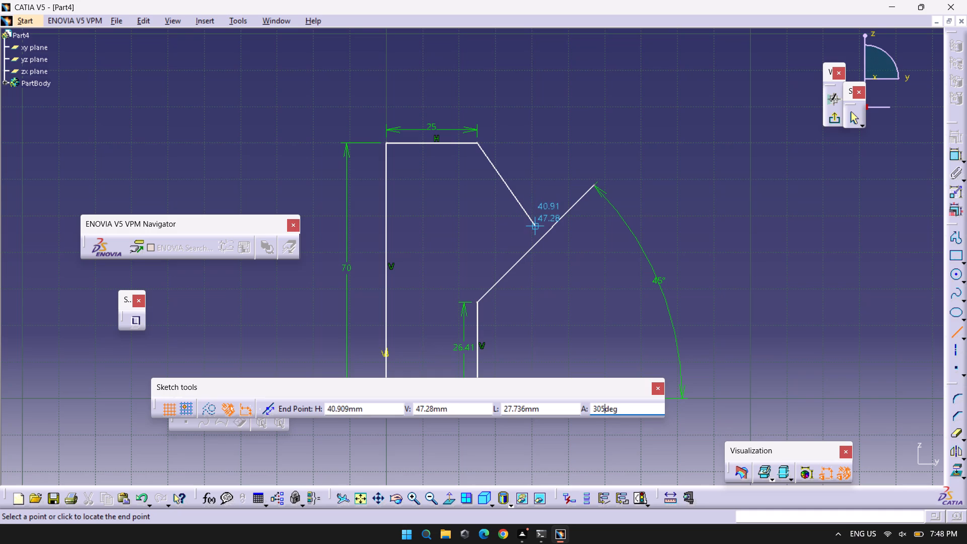
click(543, 231)
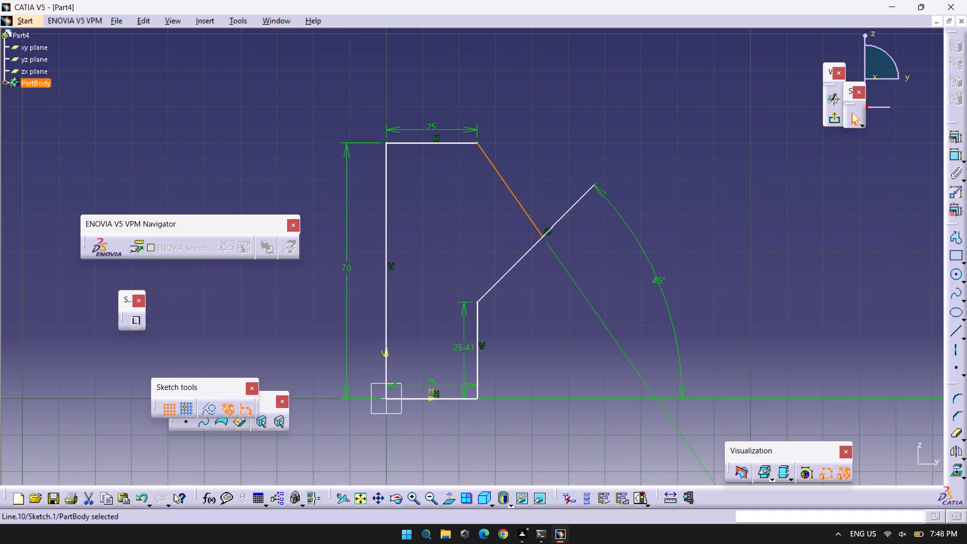
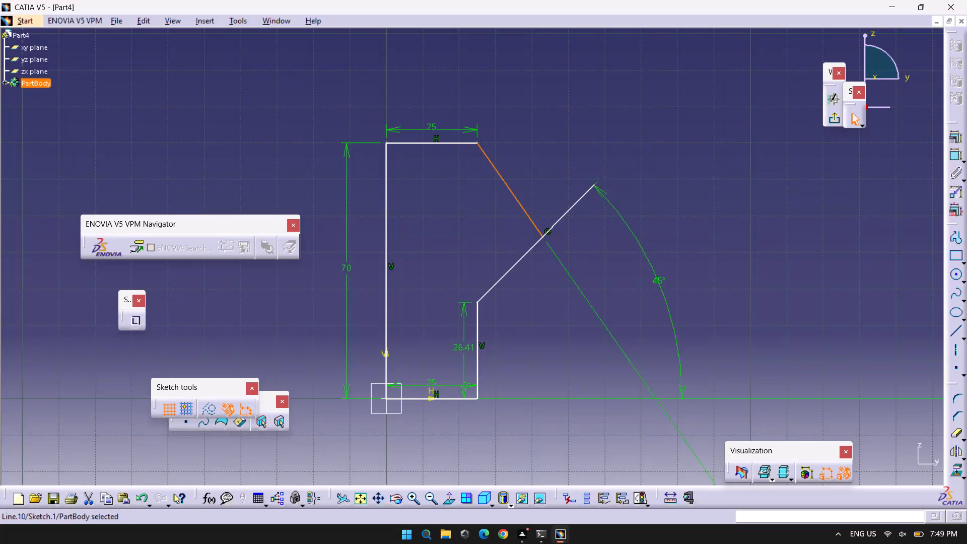
Undo the 305-degree line, the short 125-degree line's deletion, the upper 25 mm line and the upper horizontal line's deletion.
key(ctrl+z)
key(ctrl+z)
key(ctrl+z)
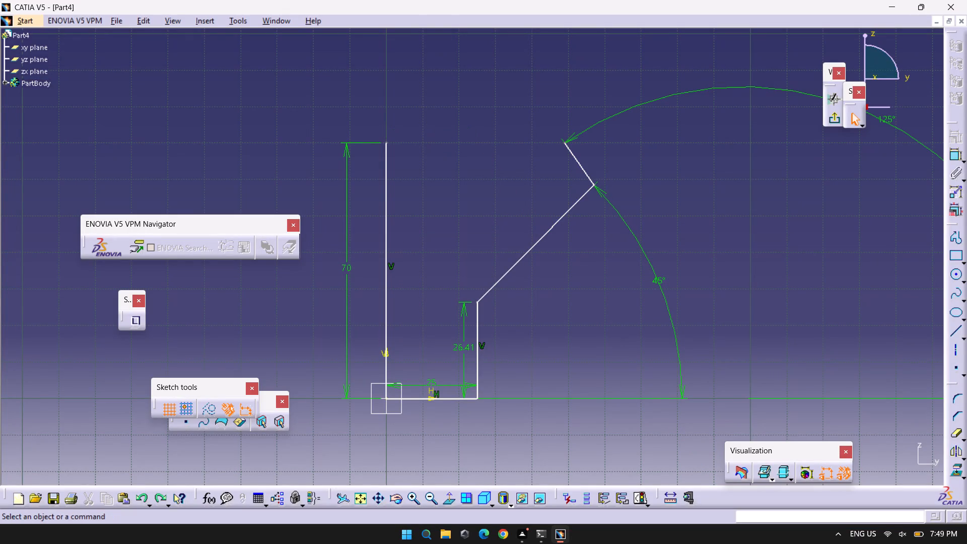
key(ctrl+z)
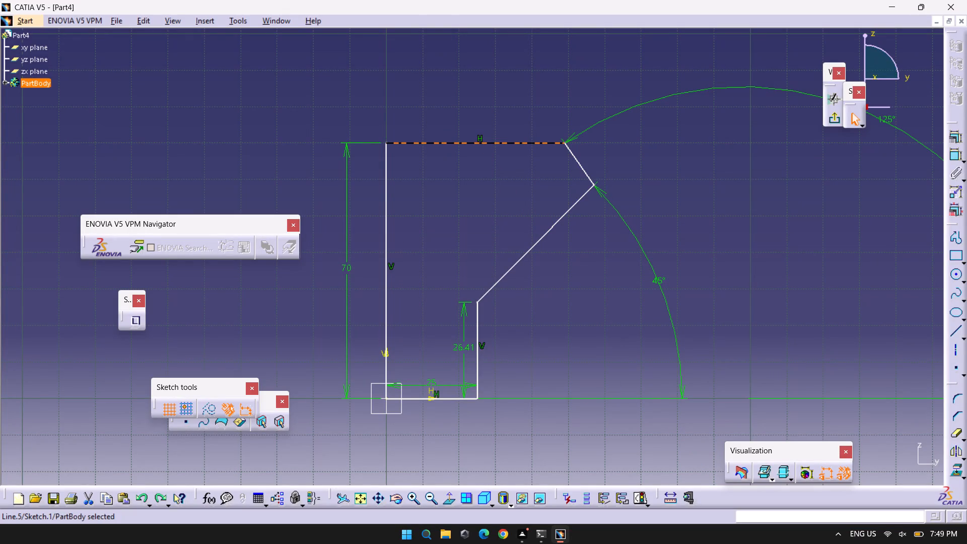
Delete the restored upper horizontal line of the profile.
key(Delete)
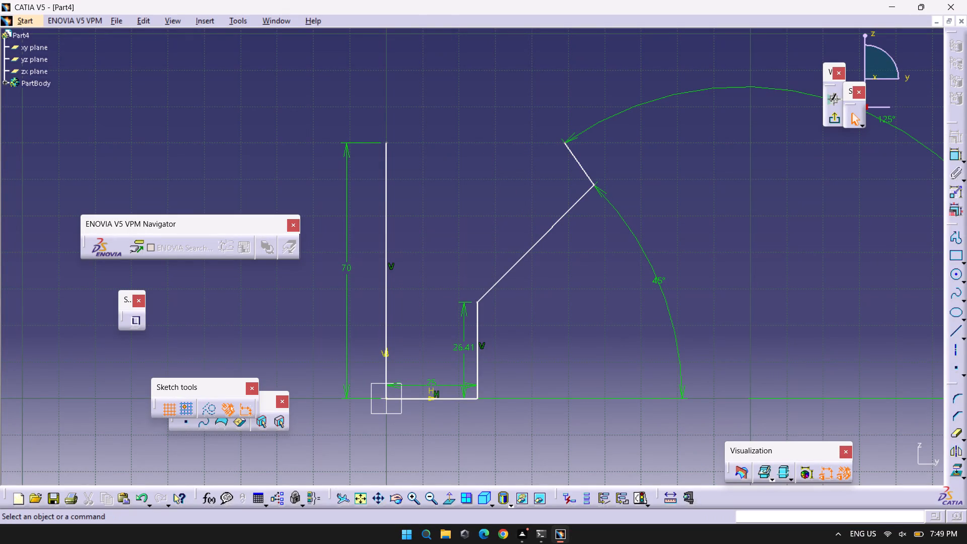
Draw a 25 mm horizontal line from the upper end of the 70 mm vertical line toward the short 125-degree line.
click(948, 329)
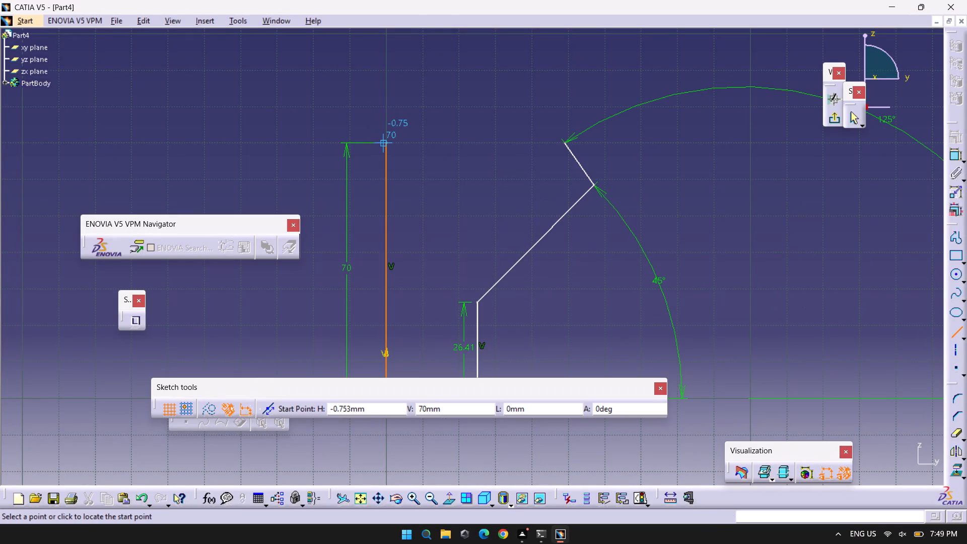
click(386, 143)
key(Tab)
key(Tab)
key(Tab)
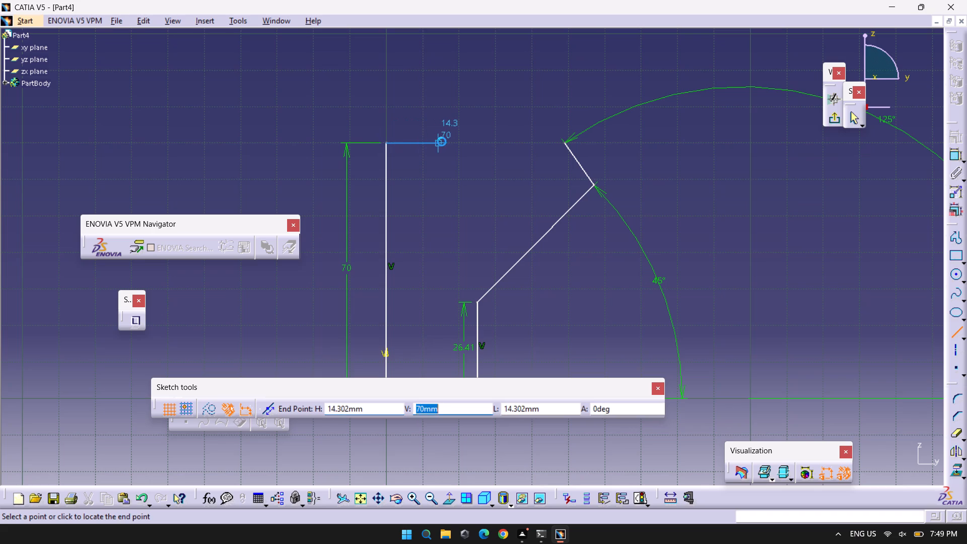
text(25)
key(Return)
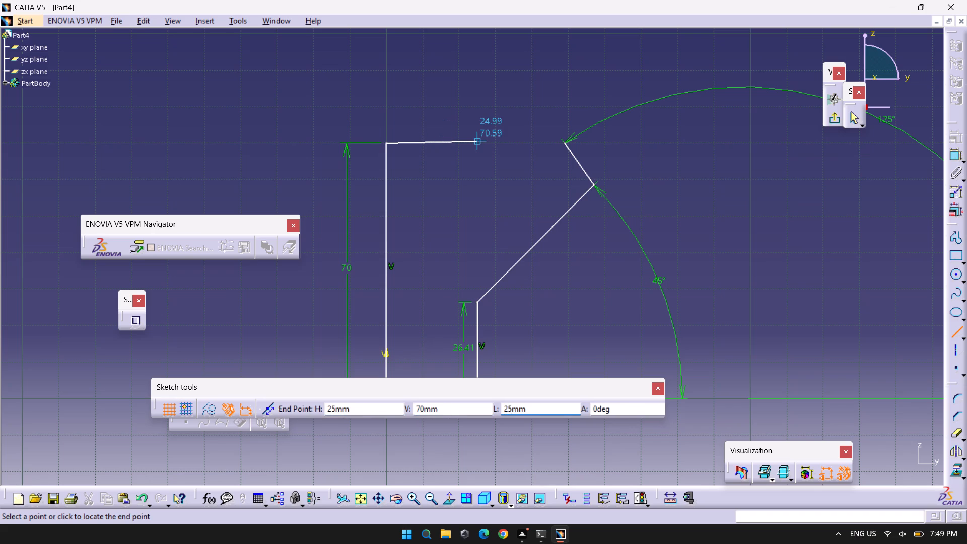
click(474, 145)
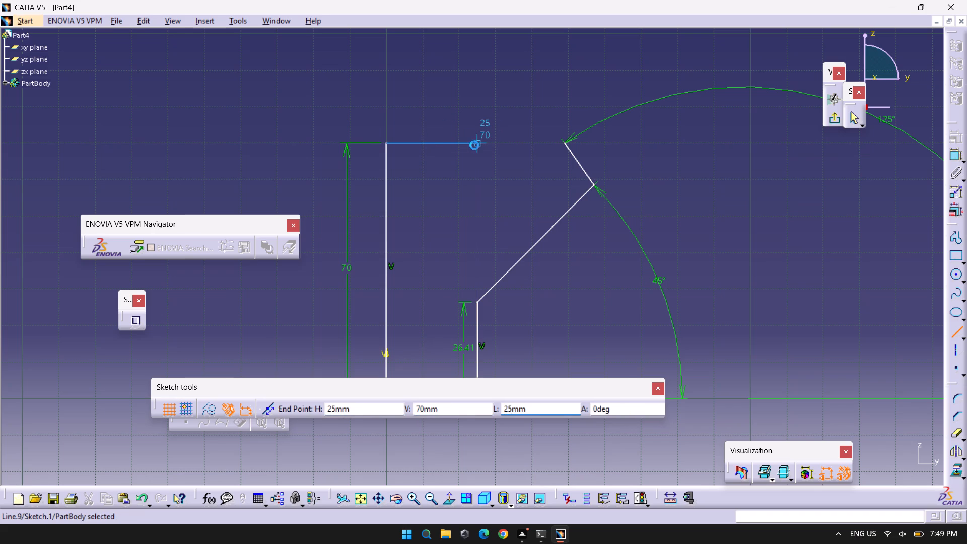
click(583, 323)
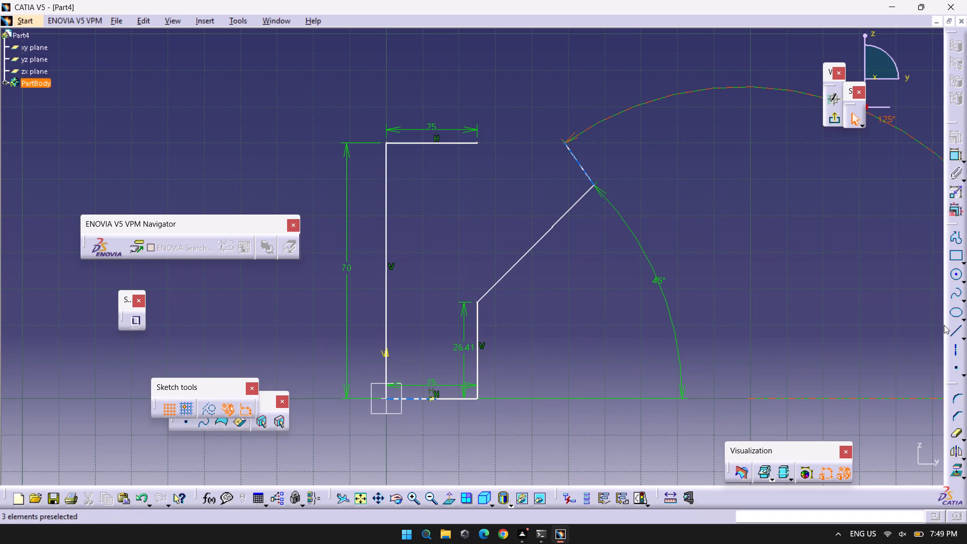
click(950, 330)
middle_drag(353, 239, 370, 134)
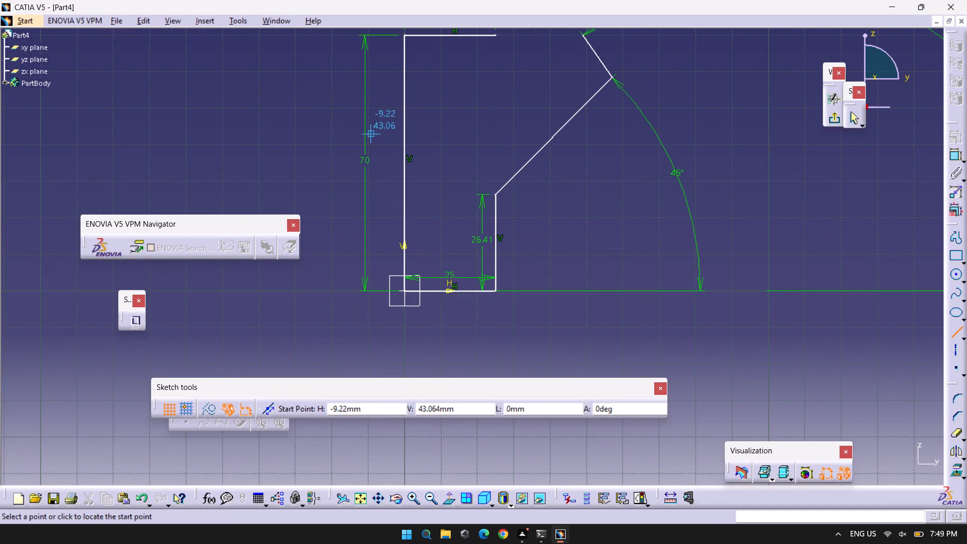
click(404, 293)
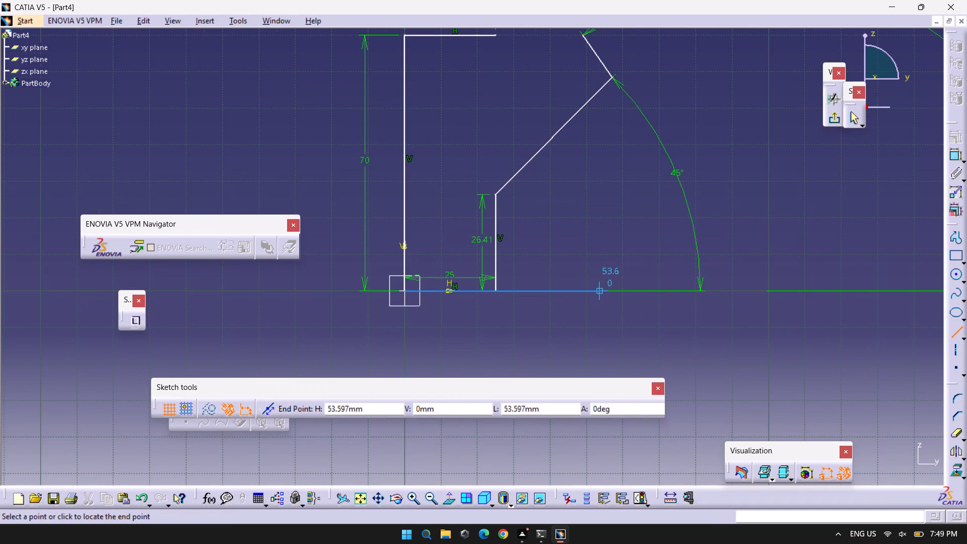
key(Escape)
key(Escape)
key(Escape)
Start a Profile at the origin with a 45.48 mm horizontal line along the H axis, overlapping the lower 25 mm line.
click(953, 241)
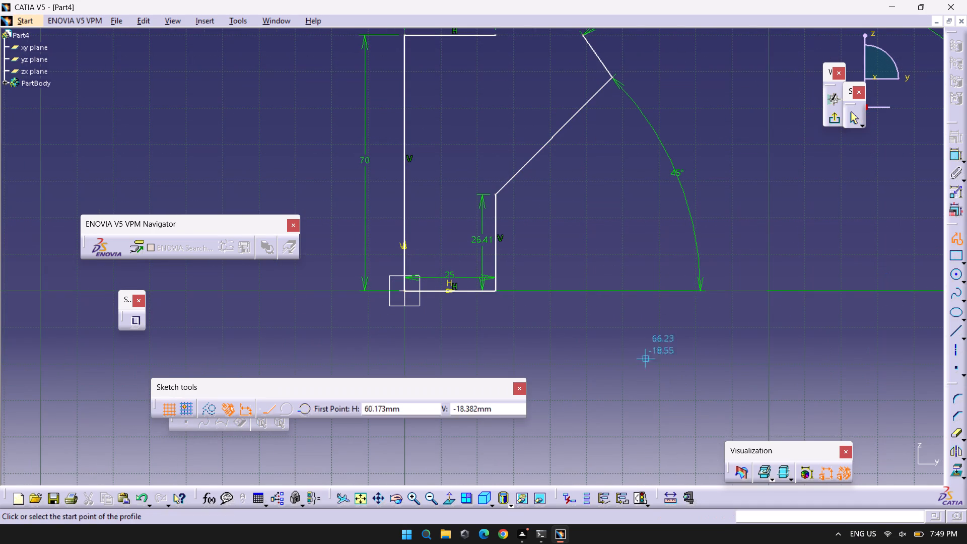
click(404, 291)
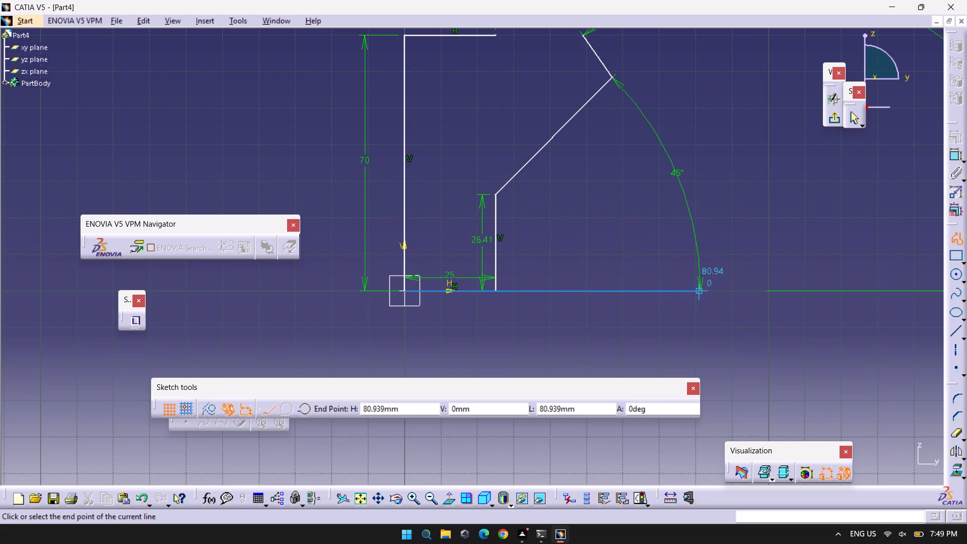
key(Tab)
key(Tab)
key(Tab)
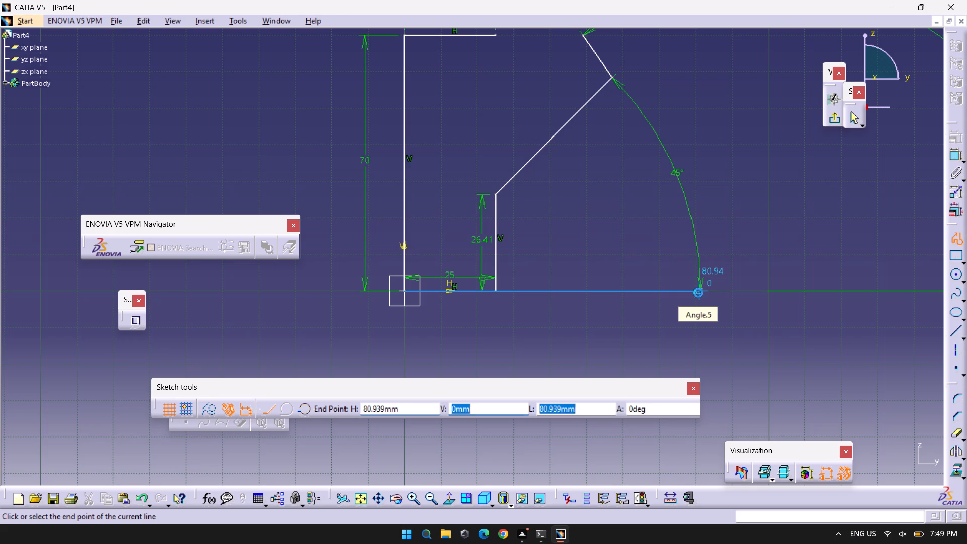
text(45)
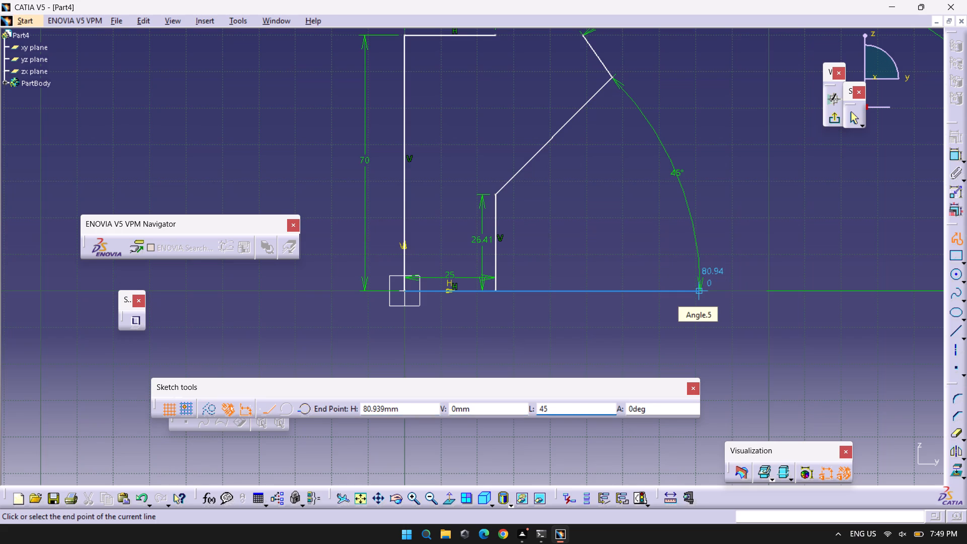
text(.48)
key(Return)
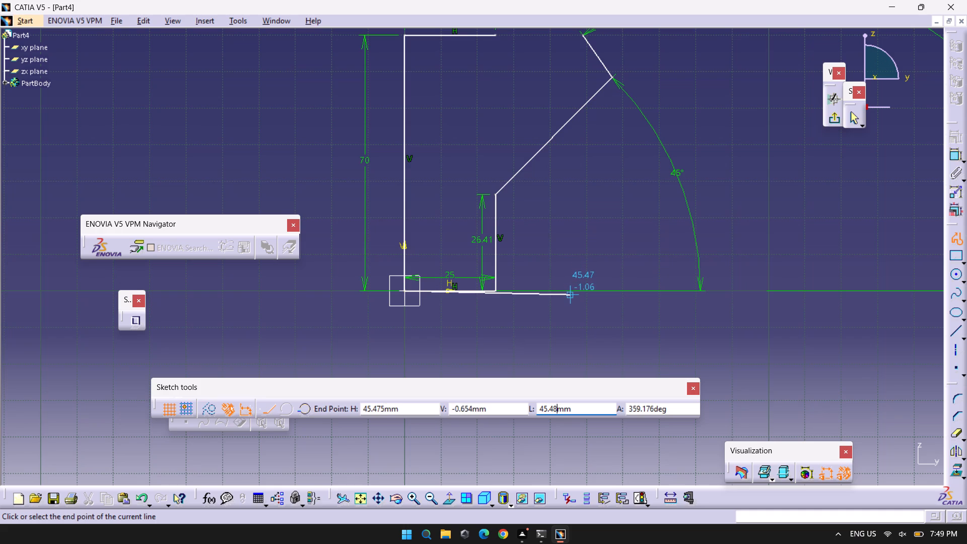
click(694, 290)
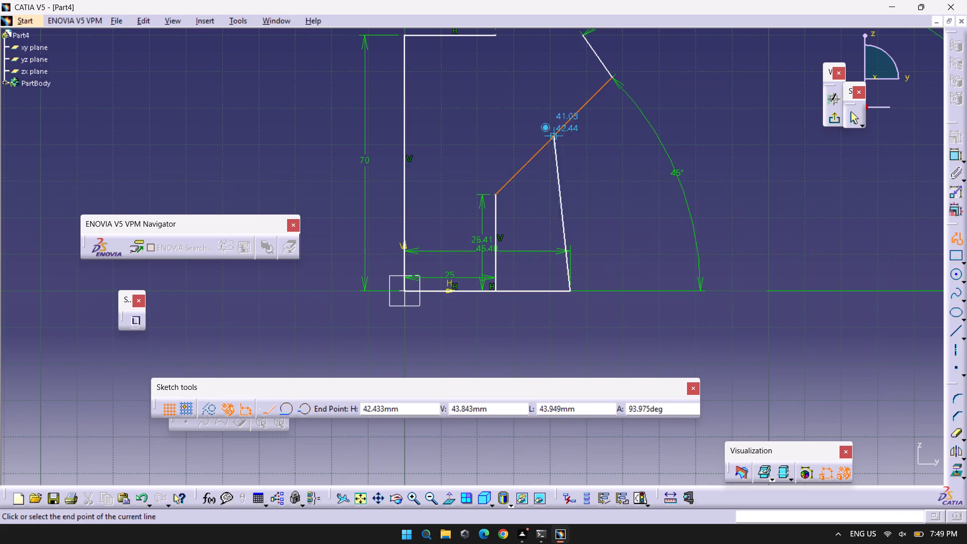
Continue the profile with a vertical line from the 45.48 mm line's end up level with the upper 25 mm line, and finish it.
click(568, 34)
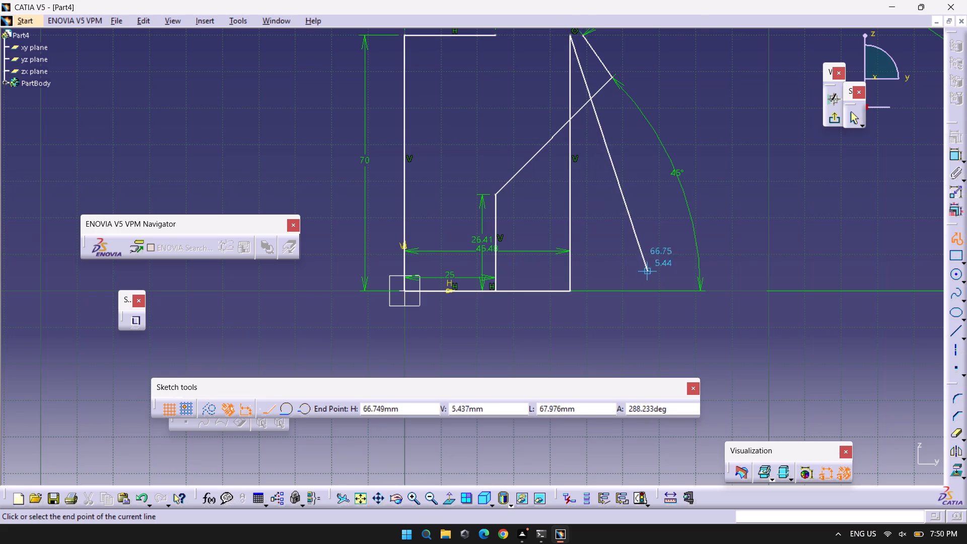
key(Escape)
key(Escape)
key(Escape)
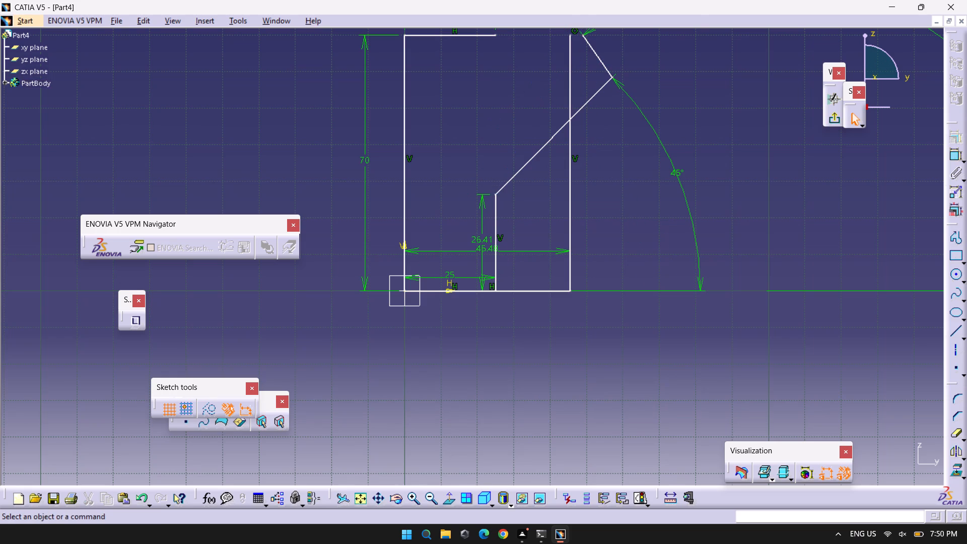
Delete the 45-degree line running from the upper end of the 26.41 mm vertical line.
click(542, 149)
key(Delete)
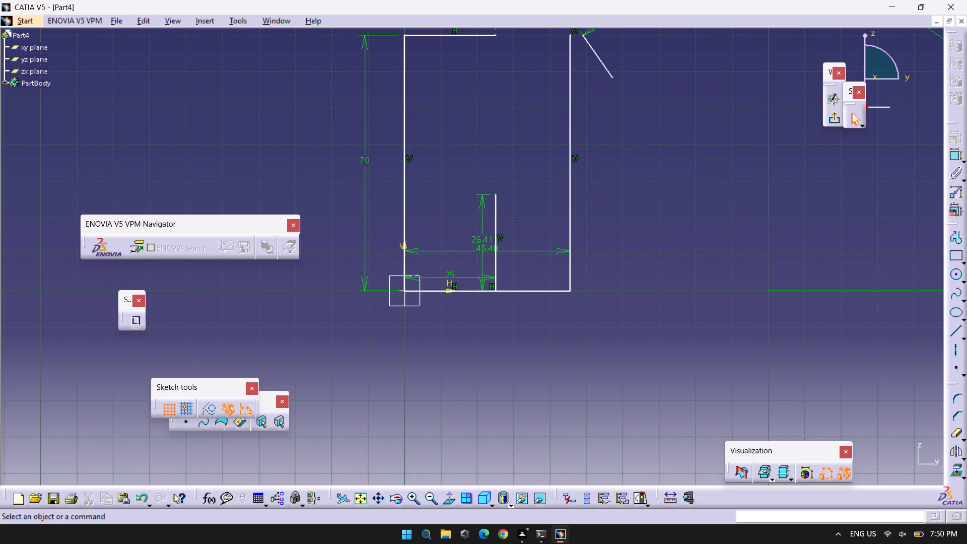
Draw a line about 79.3 mm long at 55 degrees from the origin, ending on the vertical line at 45.48 mm.
middle_drag(532, 99, 557, 171)
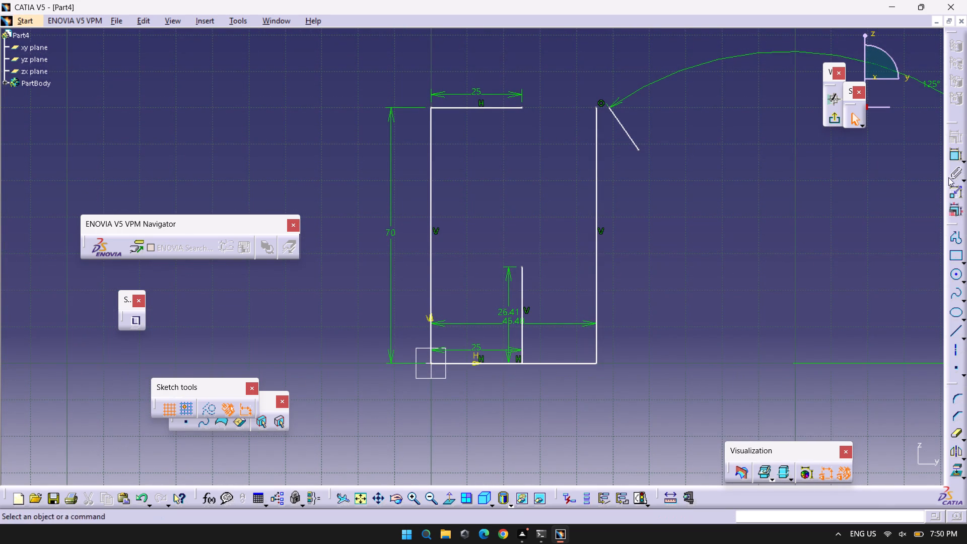
click(954, 331)
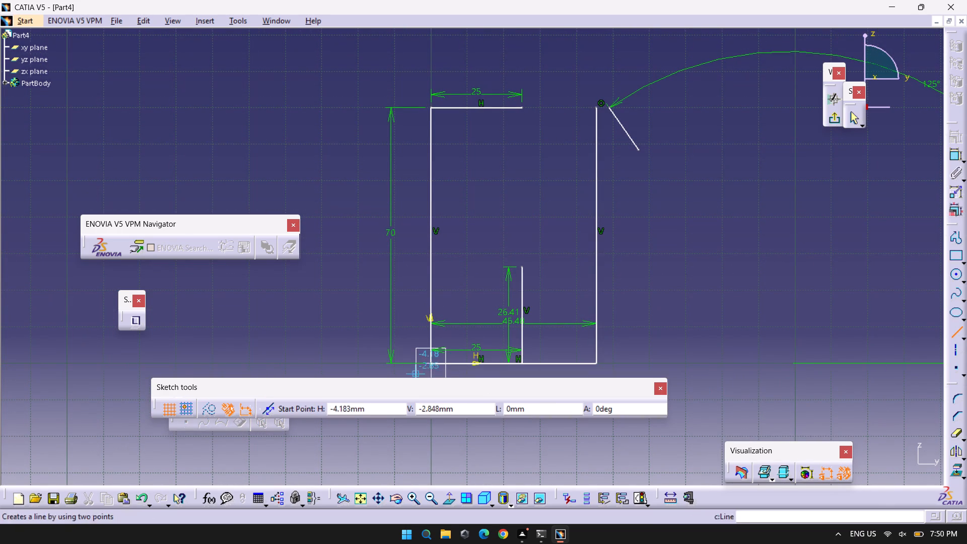
click(432, 363)
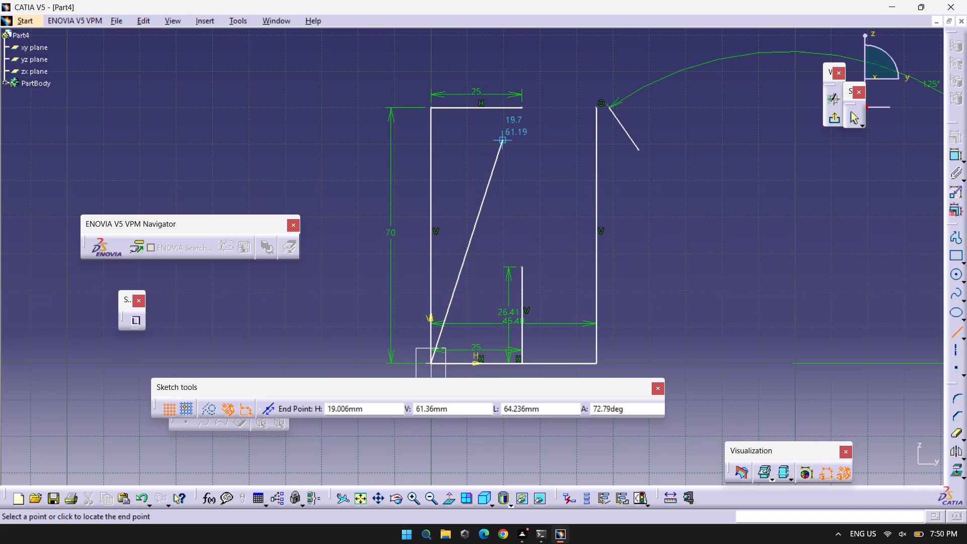
key(Tab)
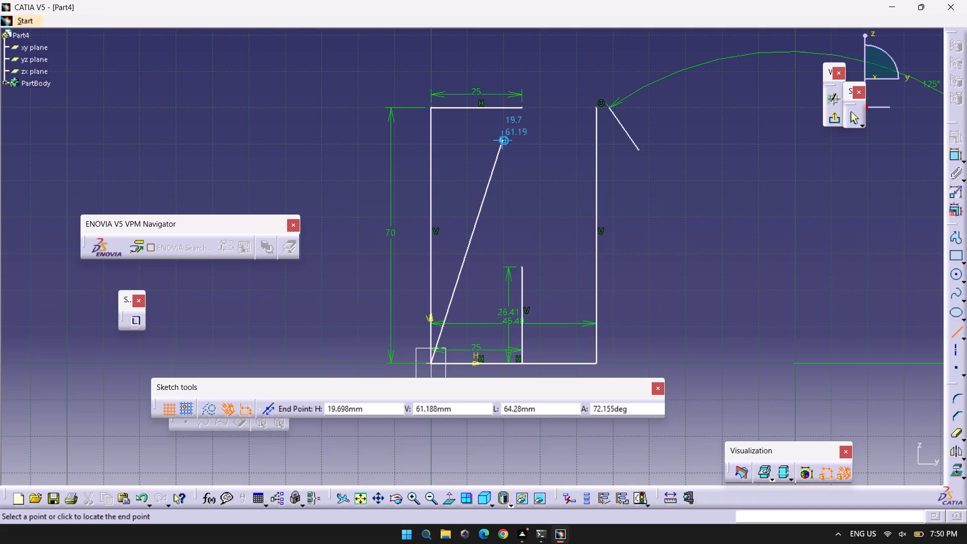
key(Tab)
key(Tab)
key(Tab)
text(55)
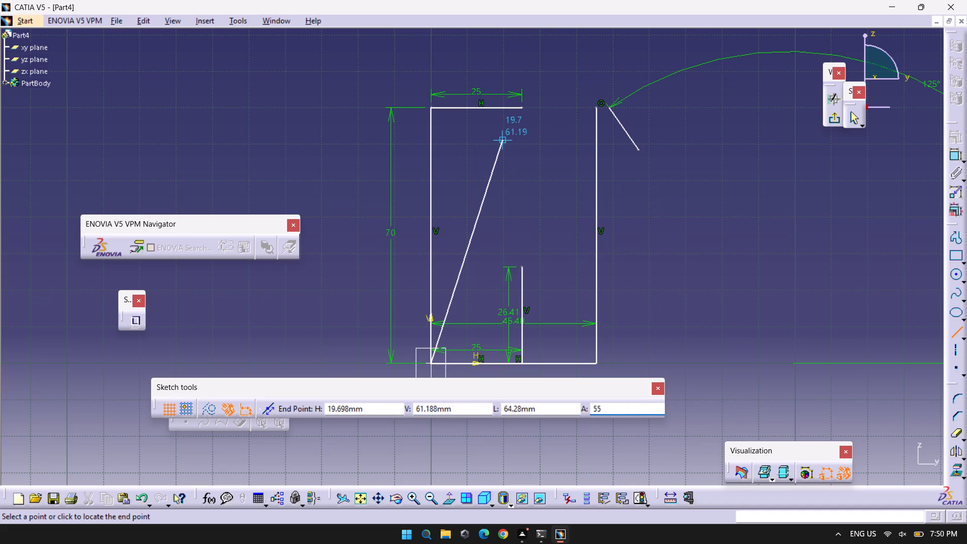
key(Return)
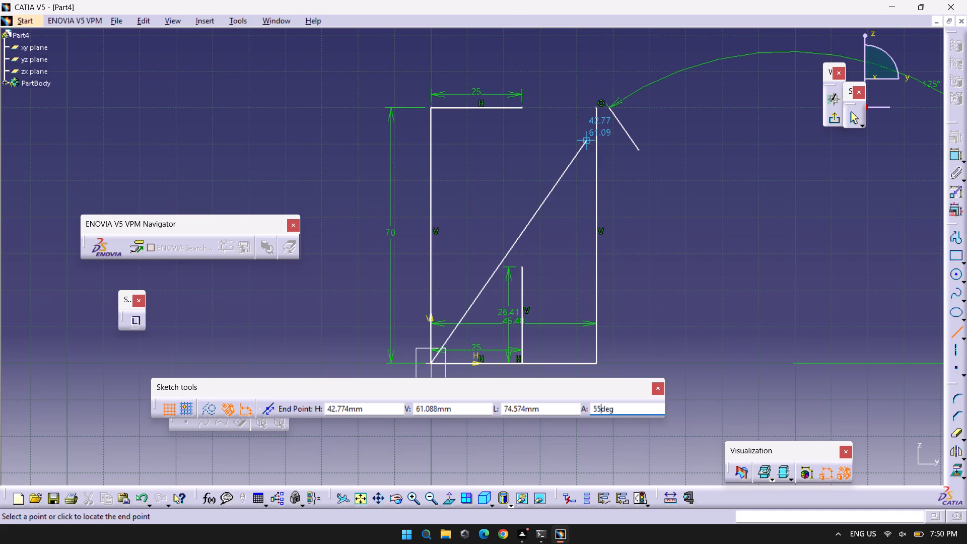
click(594, 129)
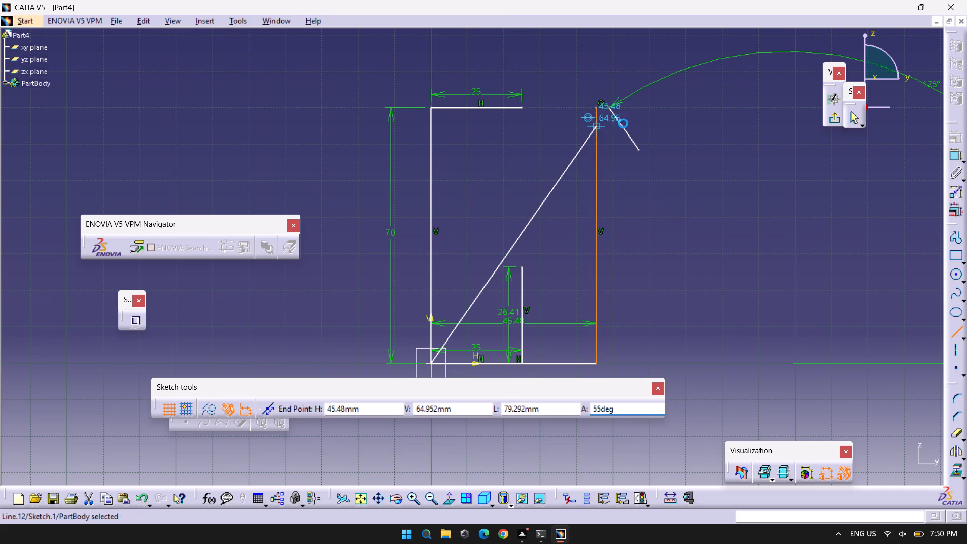
click(821, 196)
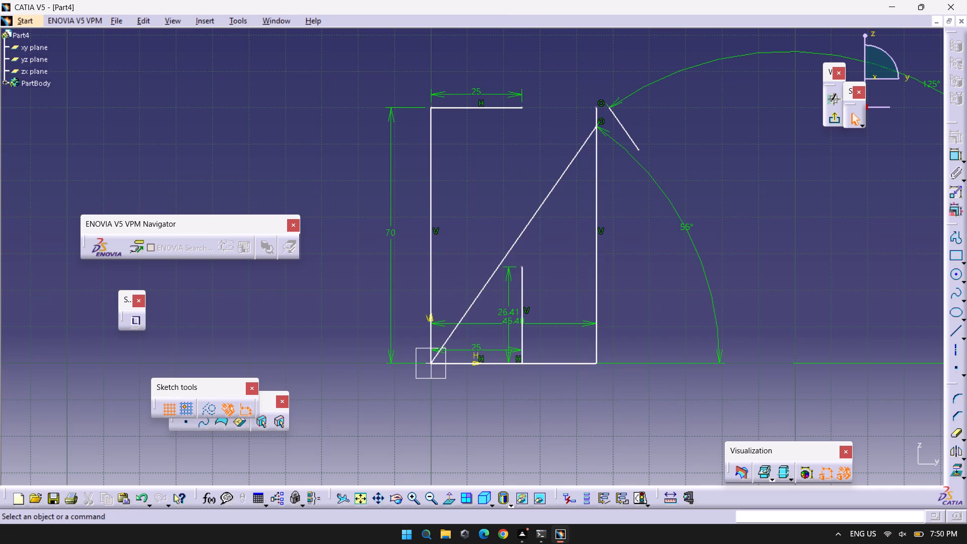
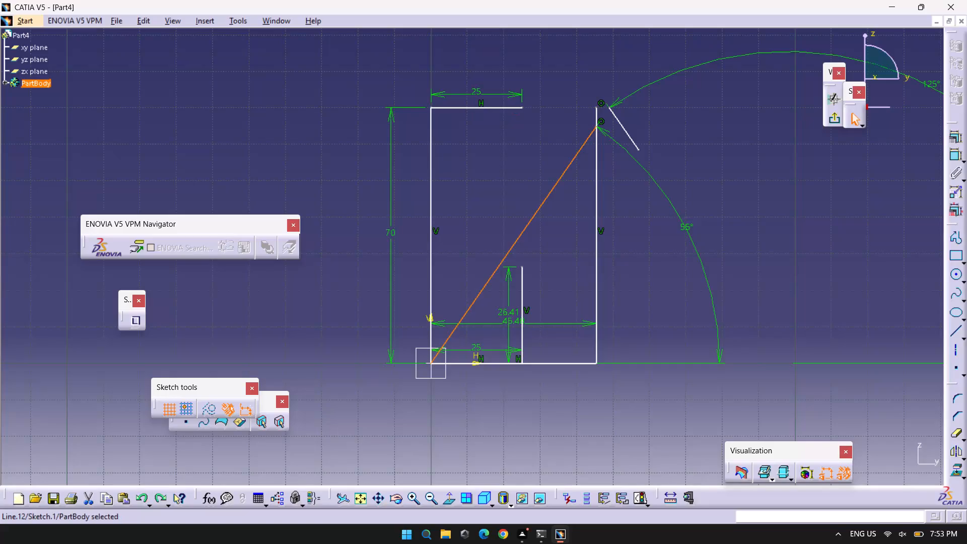
Undo the 55-degree line drawn from the origin to the vertical line at 45.48 mm.
key(ctrl+z)
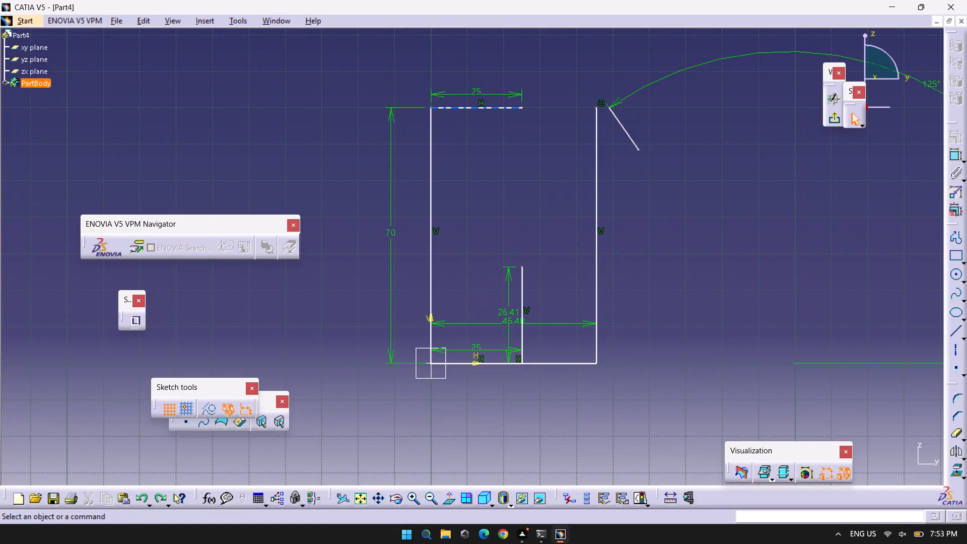
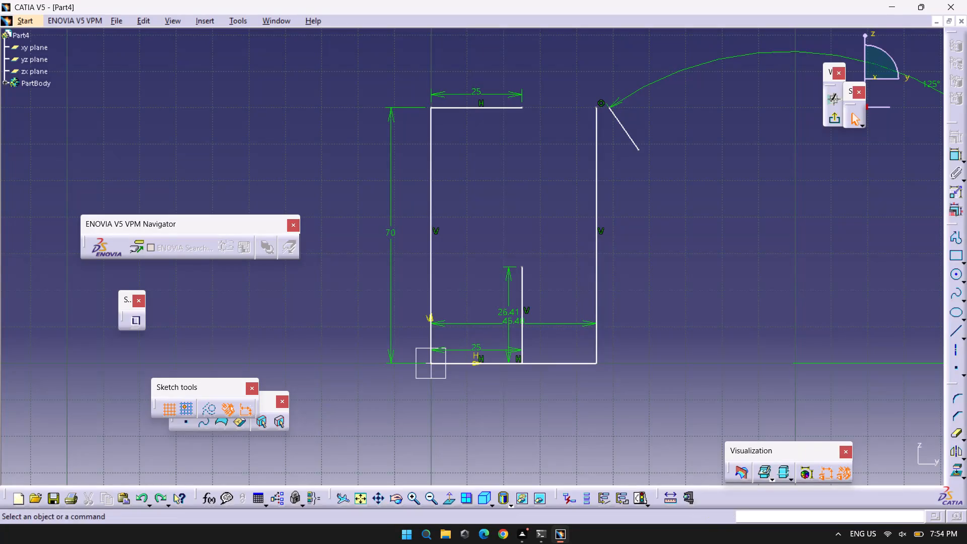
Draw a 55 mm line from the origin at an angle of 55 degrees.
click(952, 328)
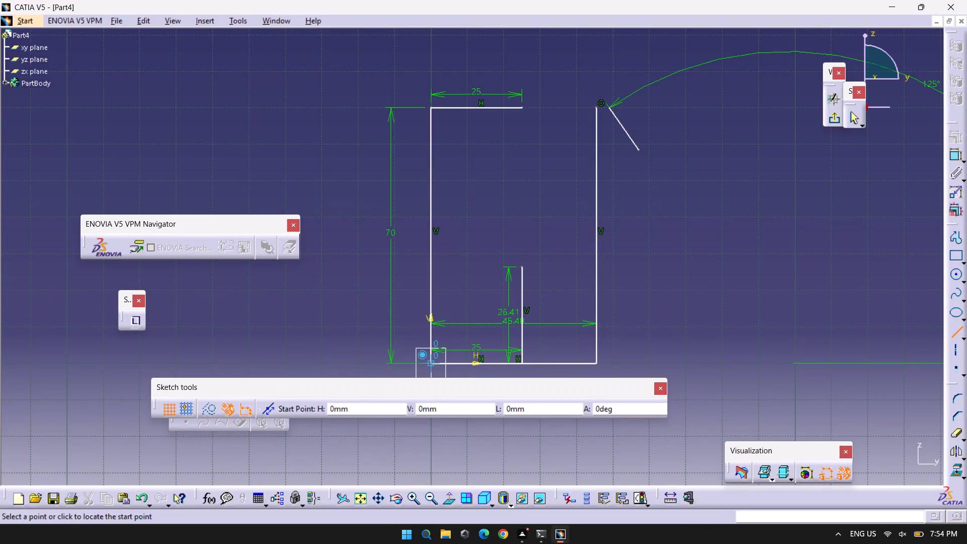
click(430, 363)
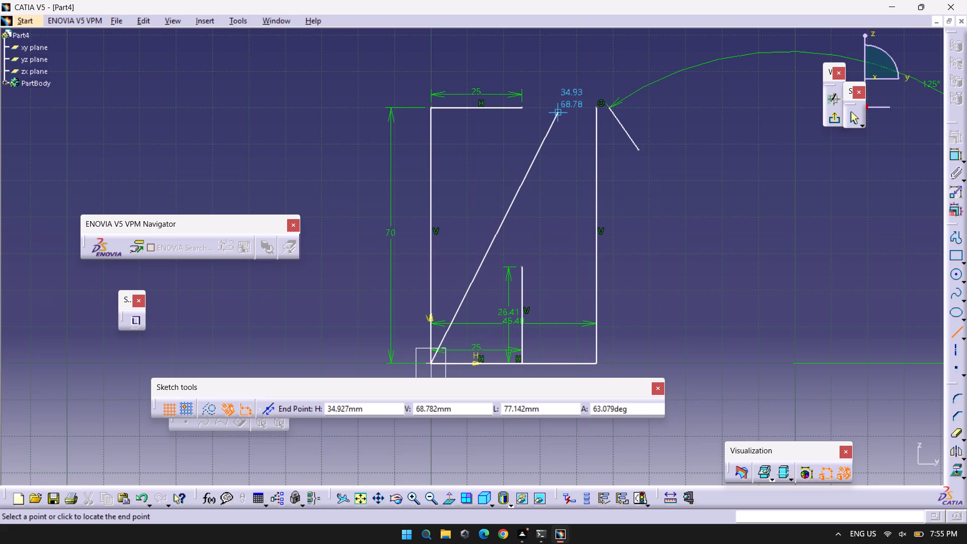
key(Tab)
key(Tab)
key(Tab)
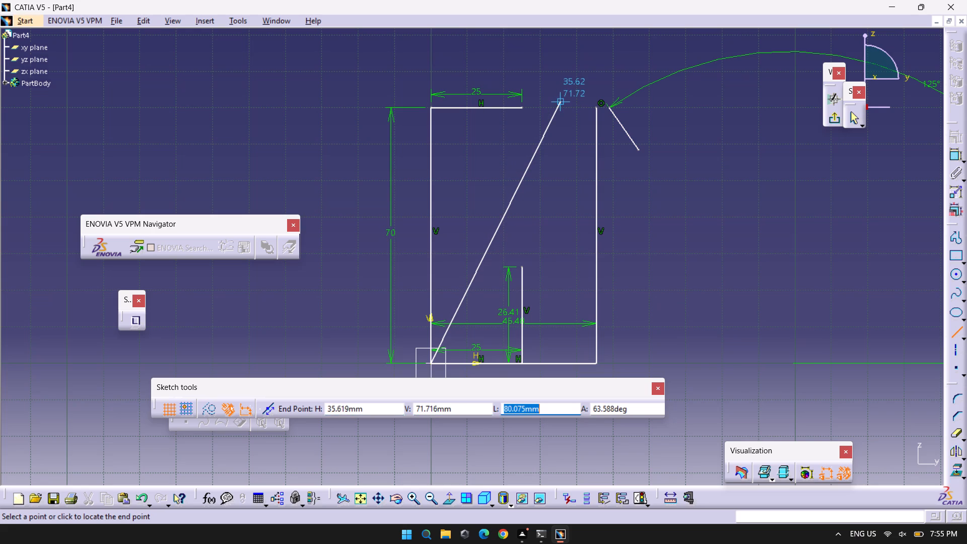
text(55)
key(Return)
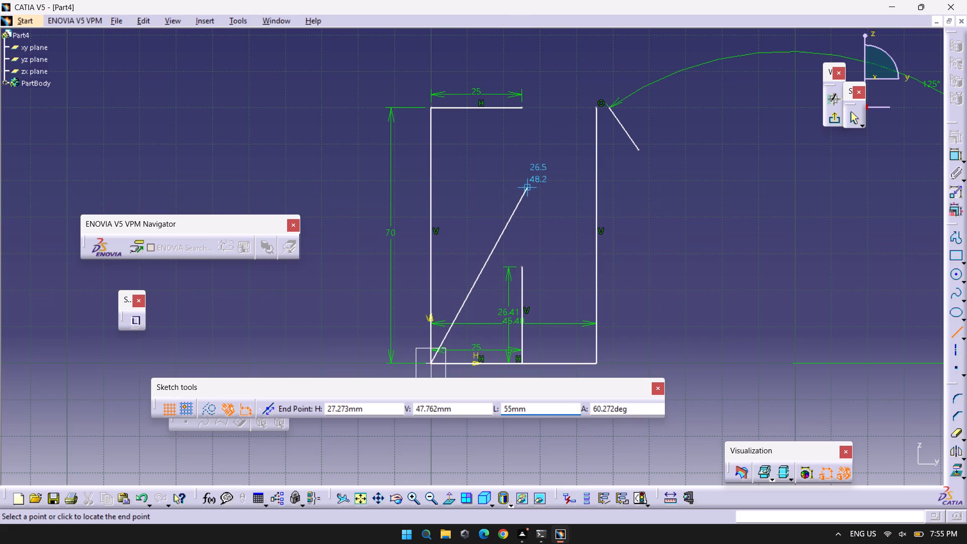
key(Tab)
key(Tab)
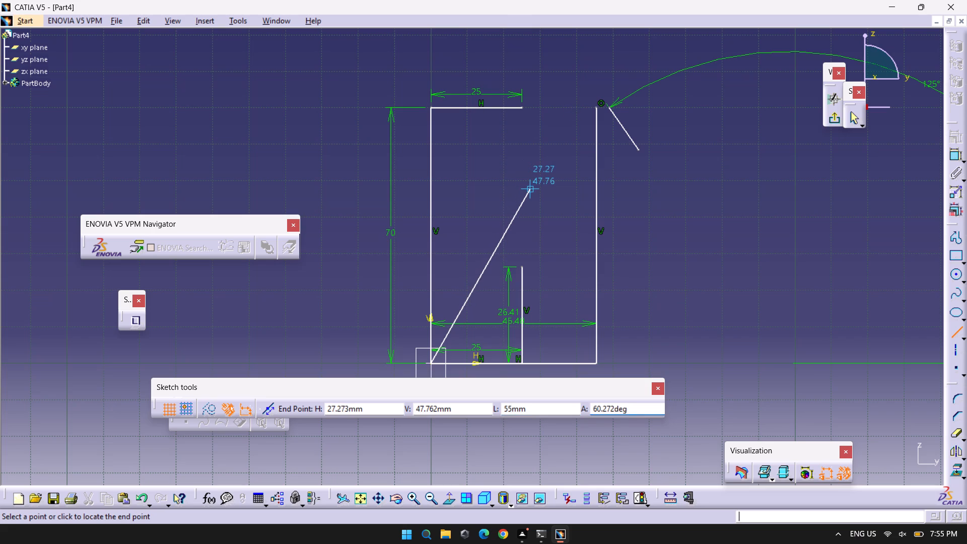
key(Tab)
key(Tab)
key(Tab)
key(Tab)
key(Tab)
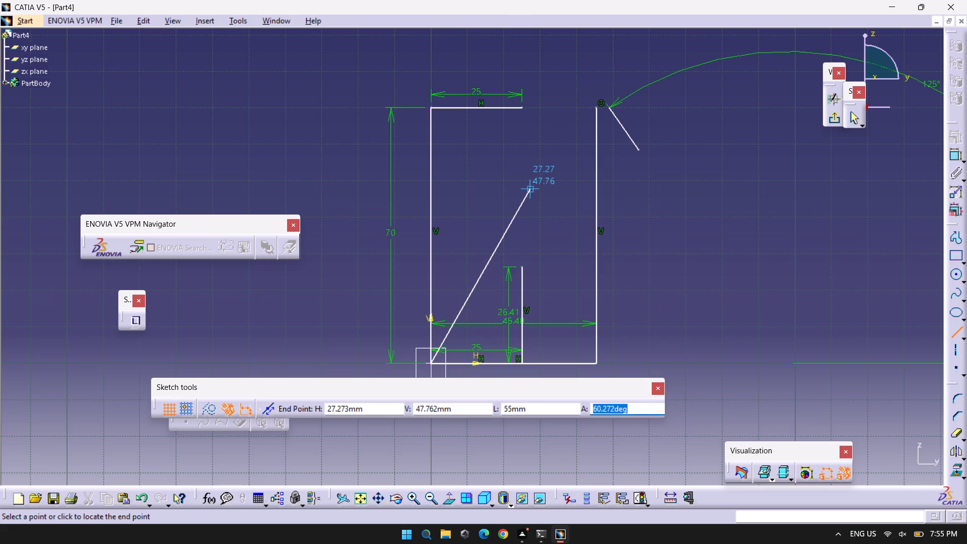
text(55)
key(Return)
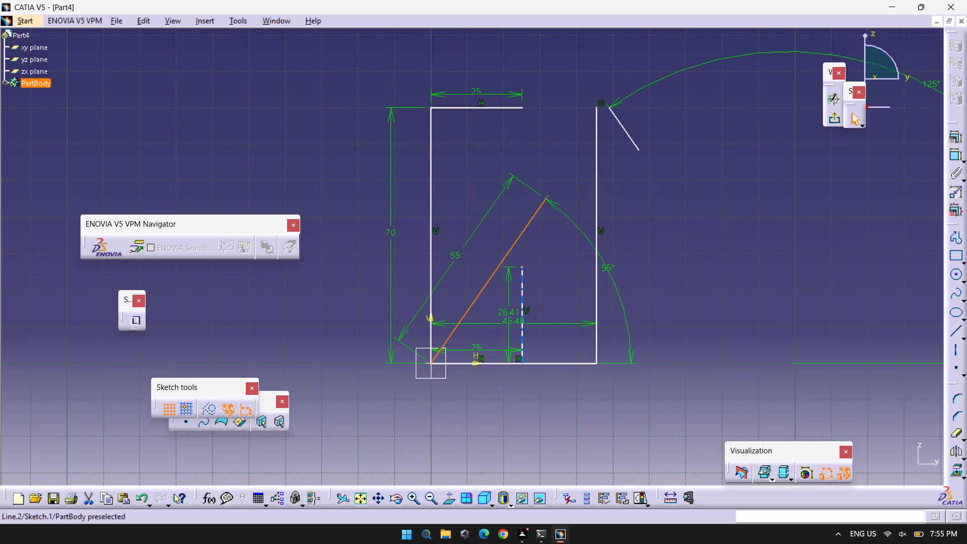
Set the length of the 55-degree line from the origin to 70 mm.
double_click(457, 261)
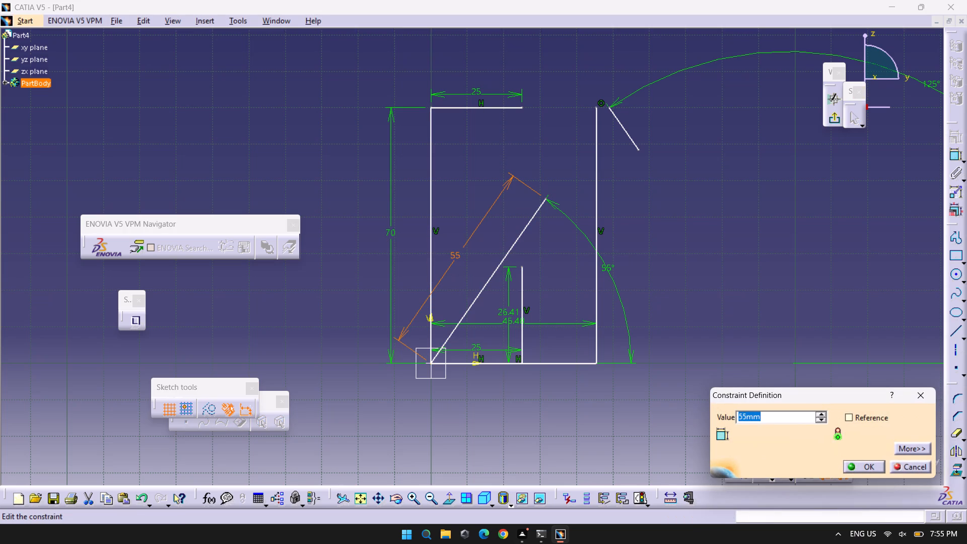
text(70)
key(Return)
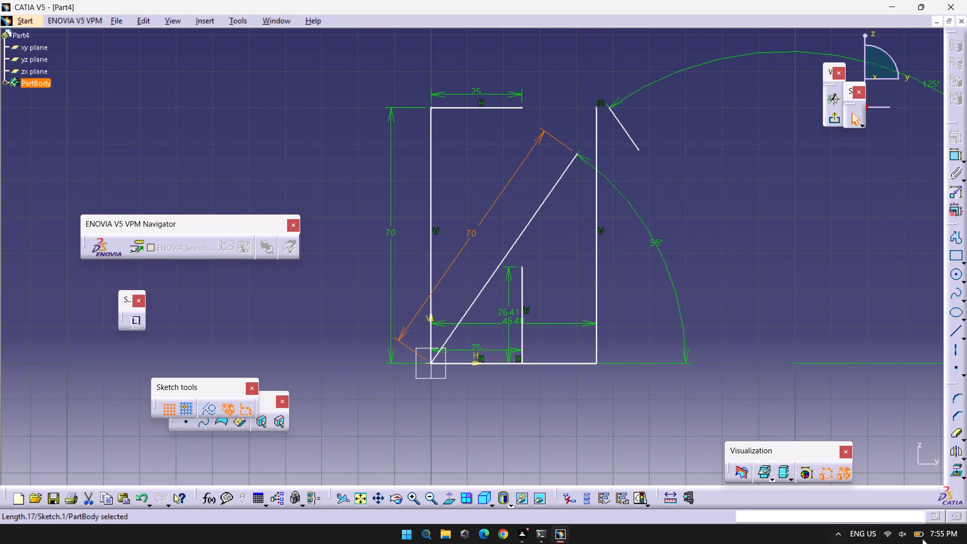
Draw a circle of radius 15 mm centred on the 70 mm vertical side, about 20 mm above the origin.
click(954, 271)
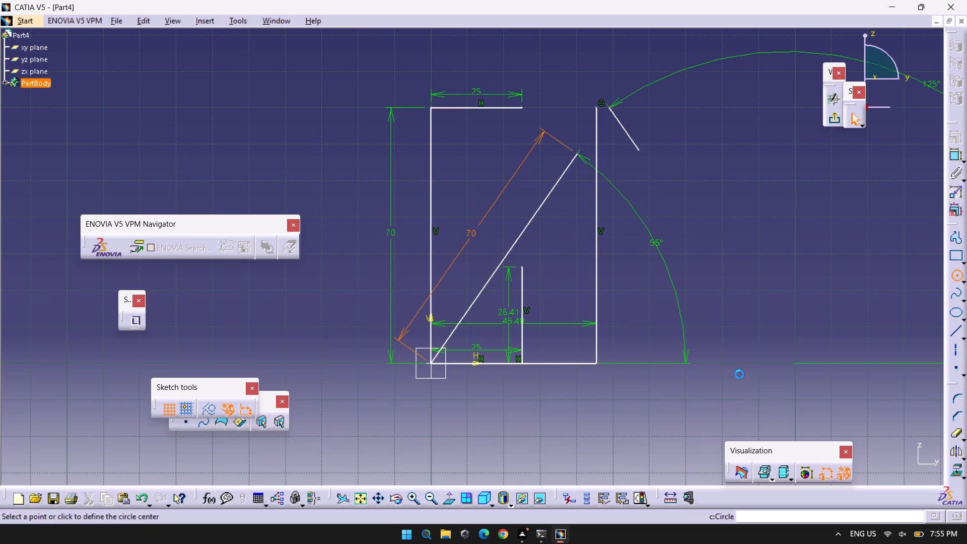
click(429, 289)
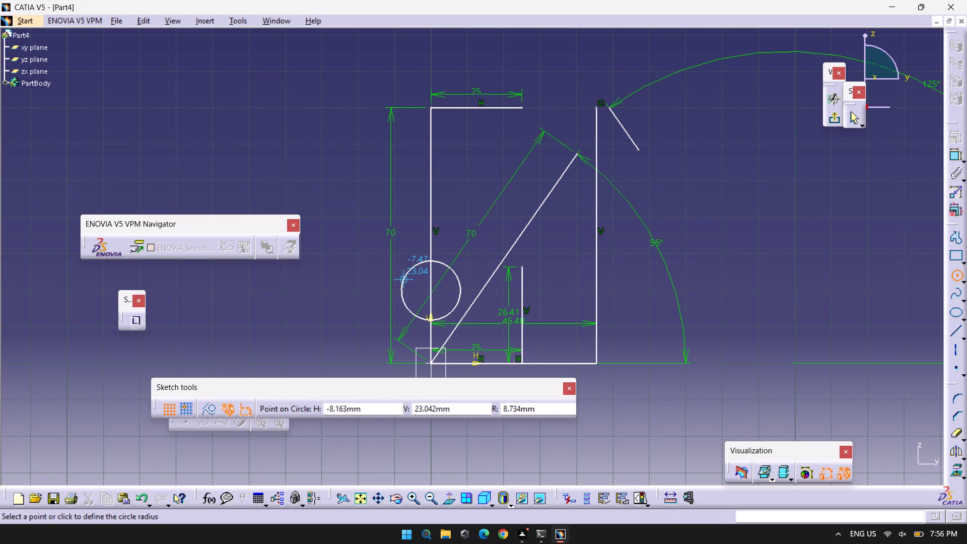
key(Tab)
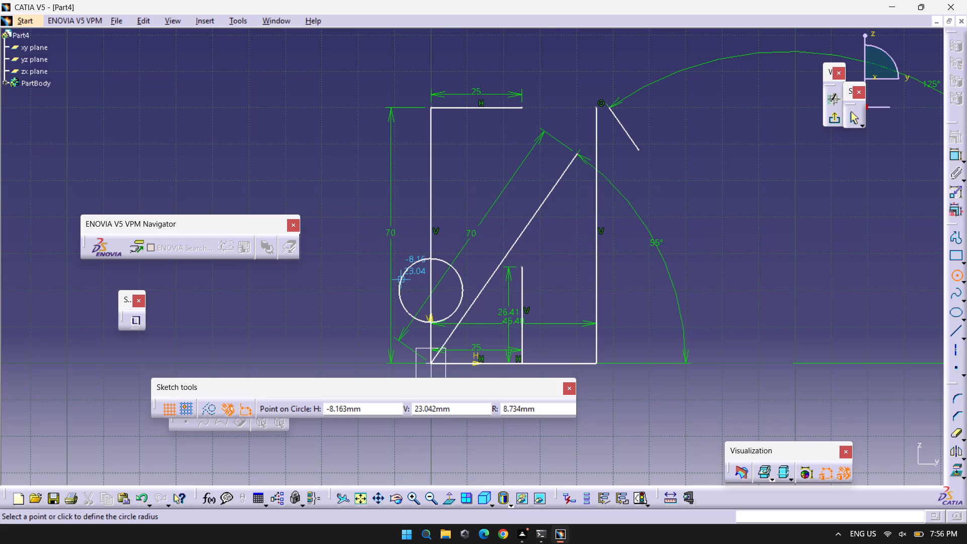
key(Tab)
key(Tab)
text(15)
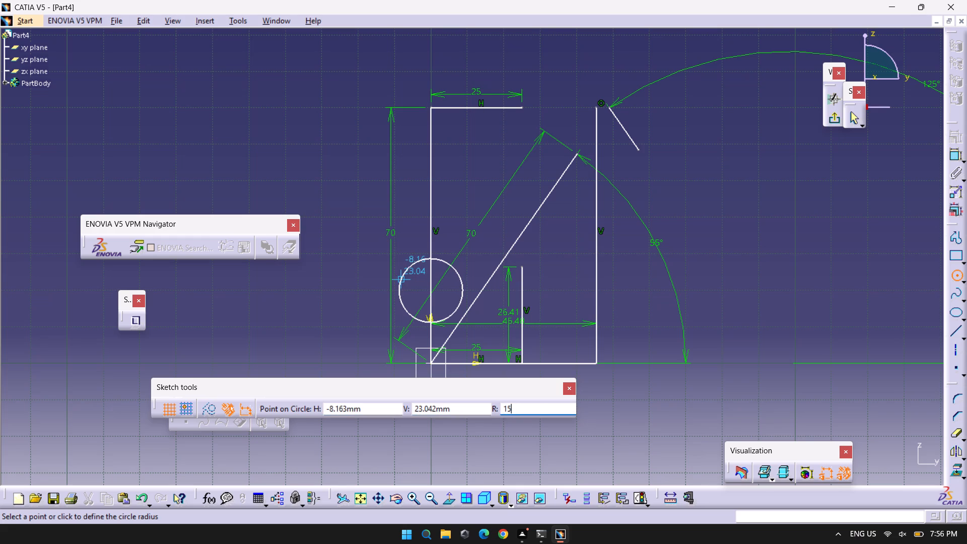
key(Return)
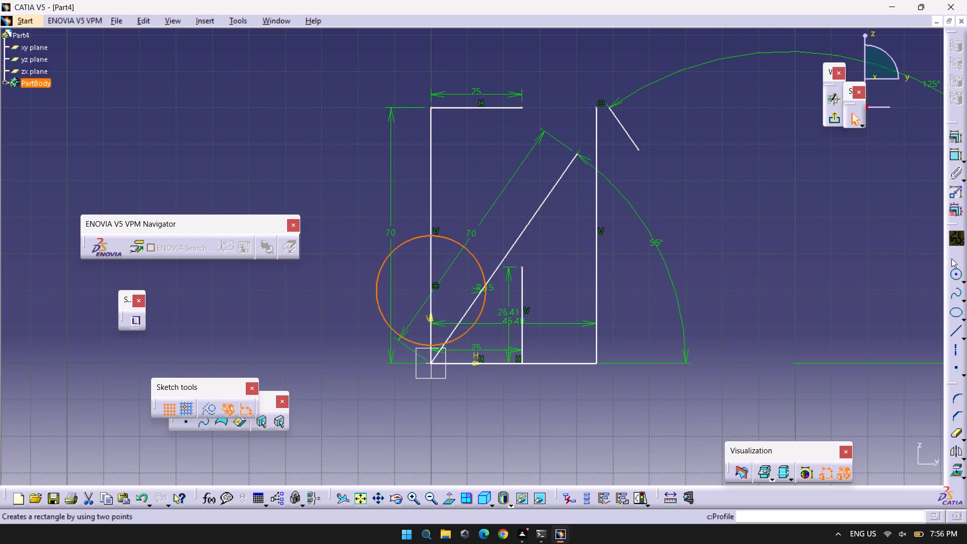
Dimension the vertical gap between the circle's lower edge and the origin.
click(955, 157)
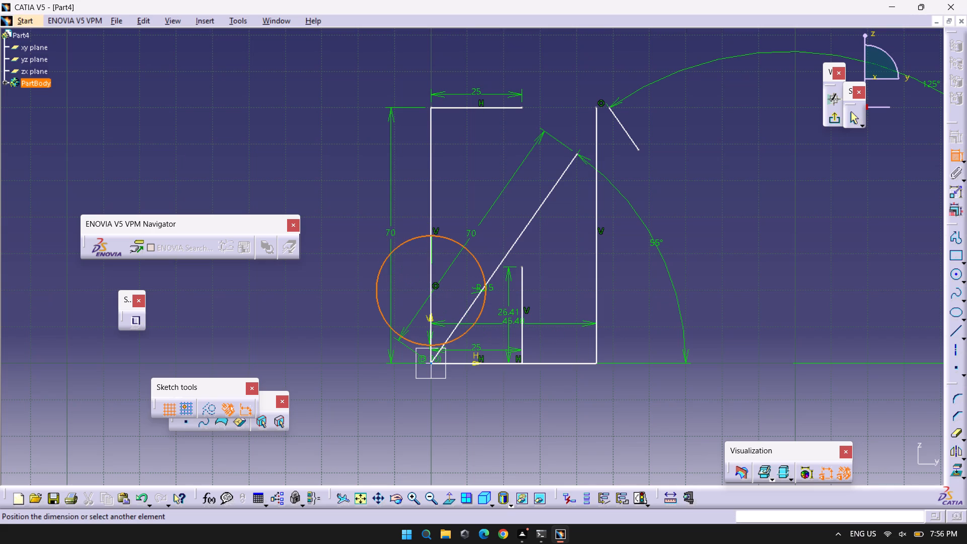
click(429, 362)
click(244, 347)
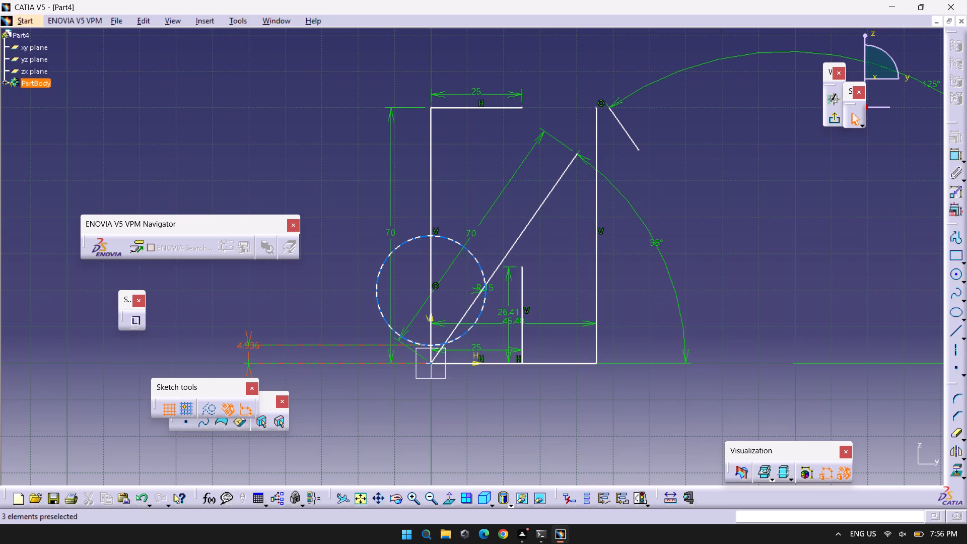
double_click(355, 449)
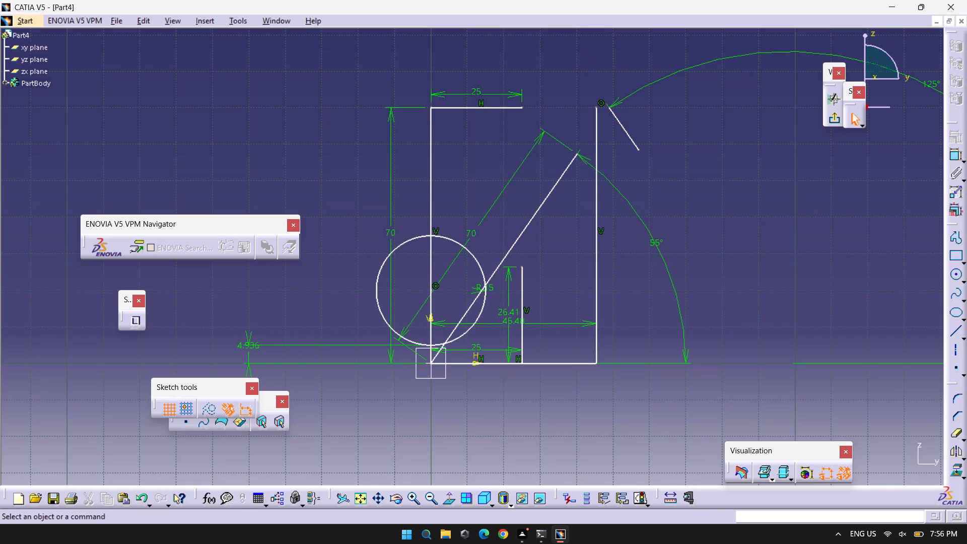
Dimension the circle's centre from the origin and set its height to 21 mm.
click(958, 157)
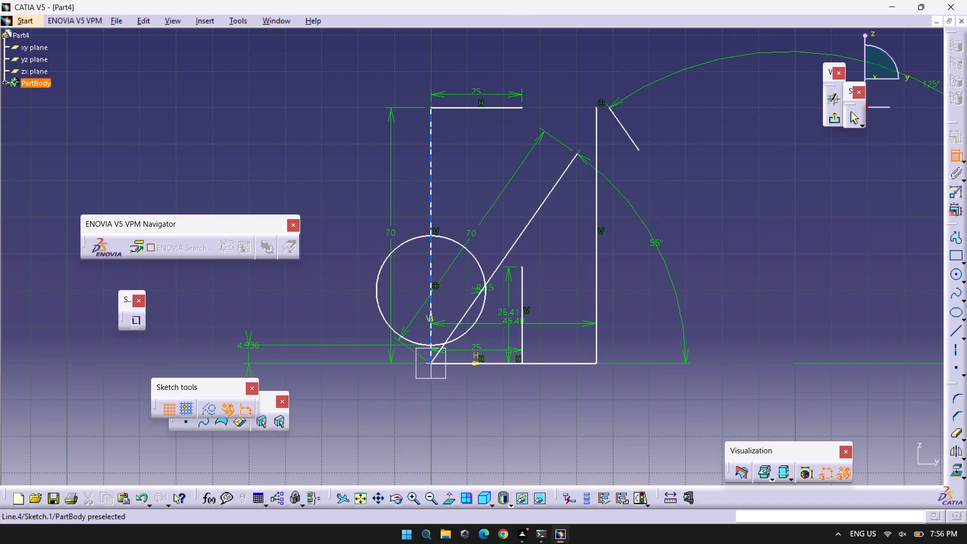
click(432, 291)
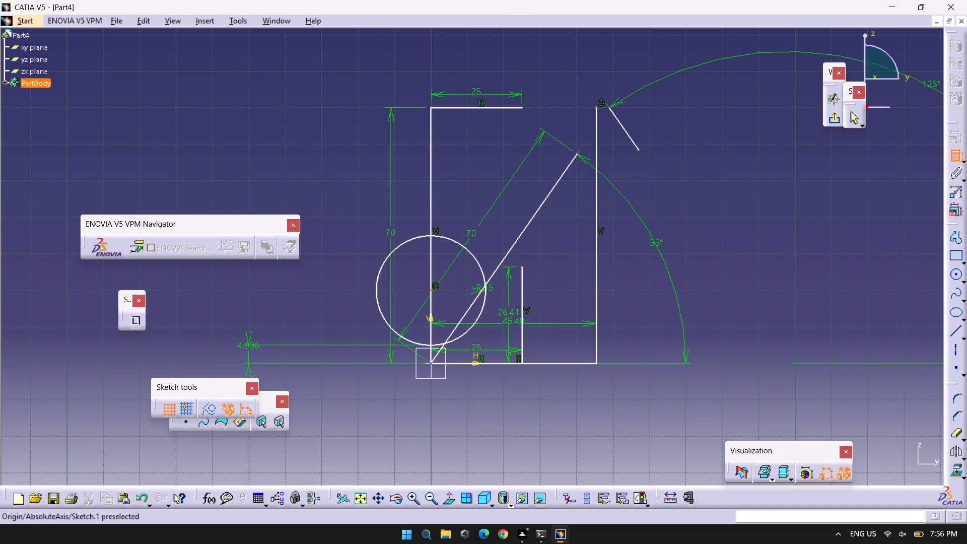
click(431, 363)
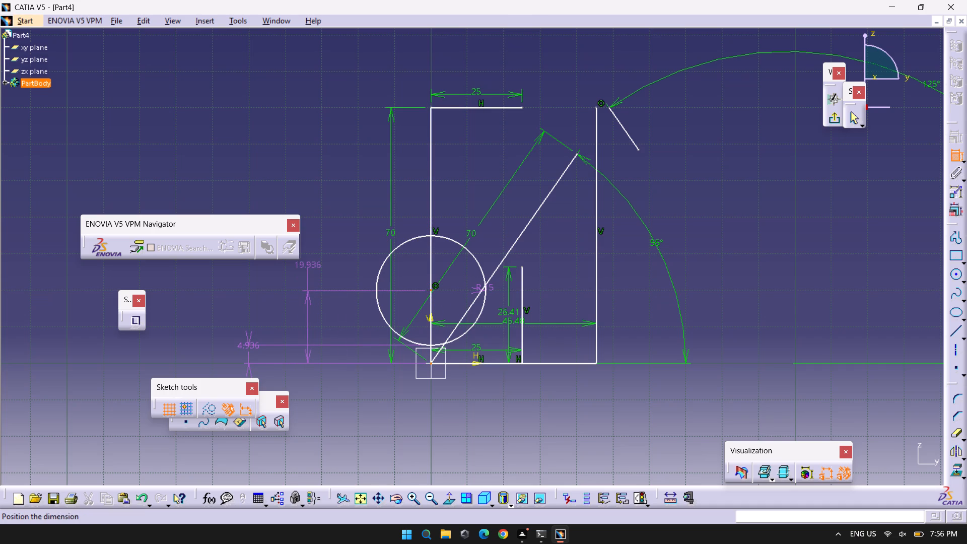
click(323, 256)
double_click(322, 269)
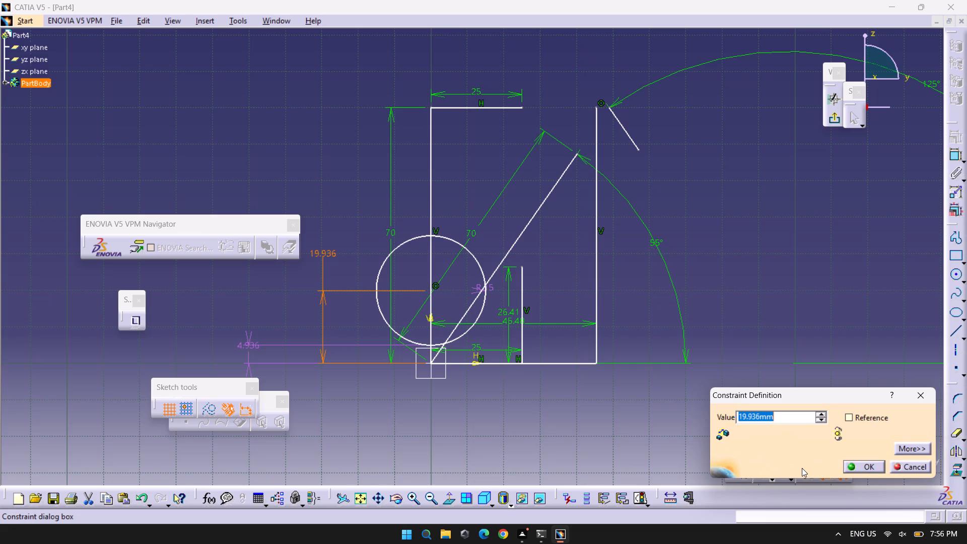
text(21)
key(Return)
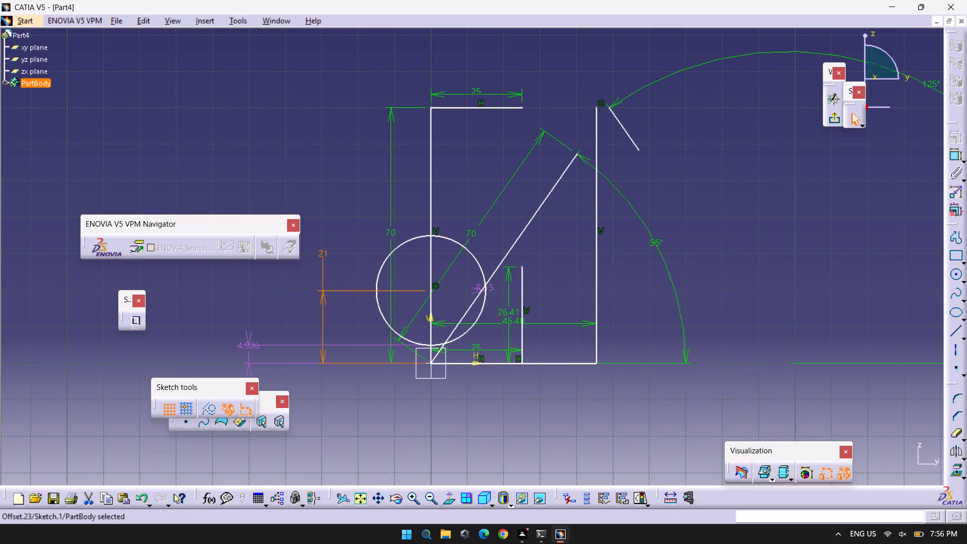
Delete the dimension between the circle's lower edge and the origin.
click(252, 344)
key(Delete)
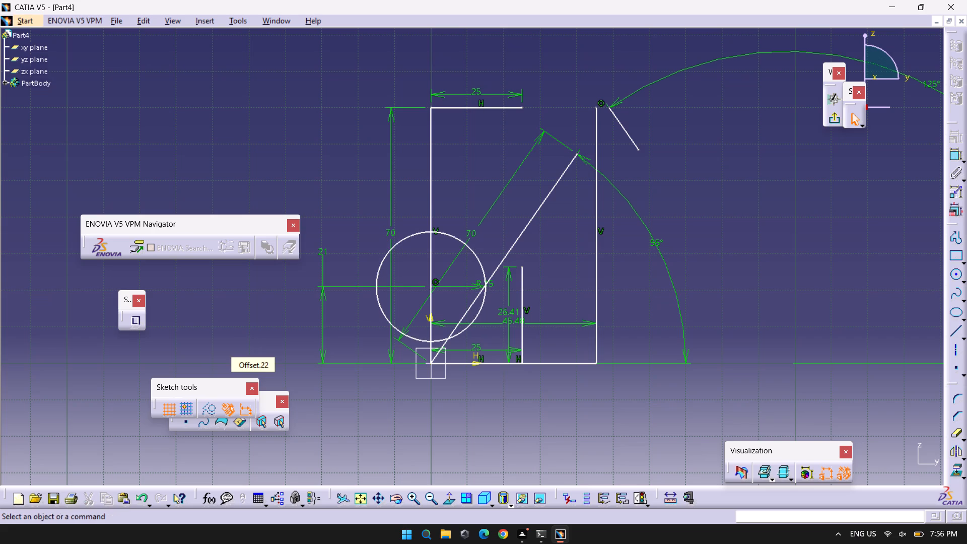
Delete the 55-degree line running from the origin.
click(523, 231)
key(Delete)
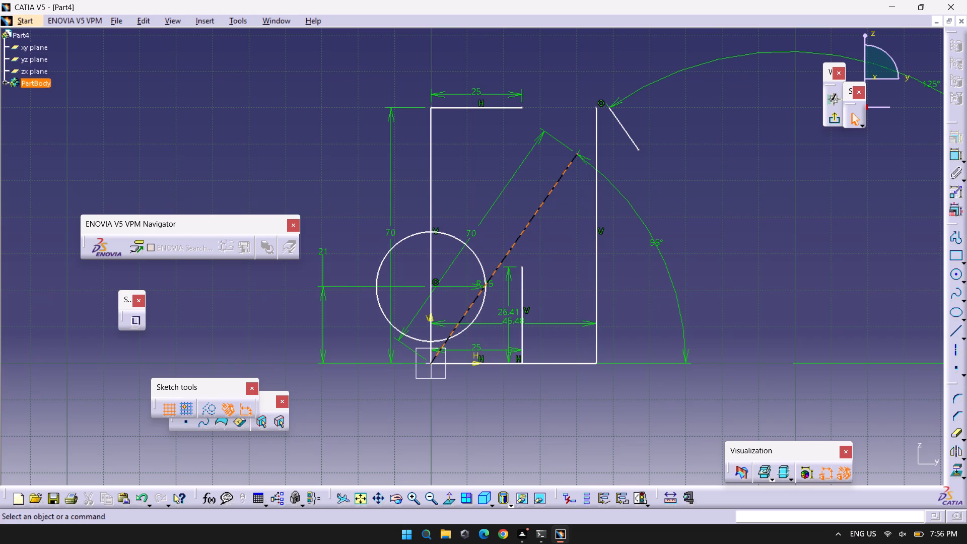
Draw a 55-degree line from the circle's centre to a point above the profile's top edge, near the 45.48 mm vertical line.
click(949, 332)
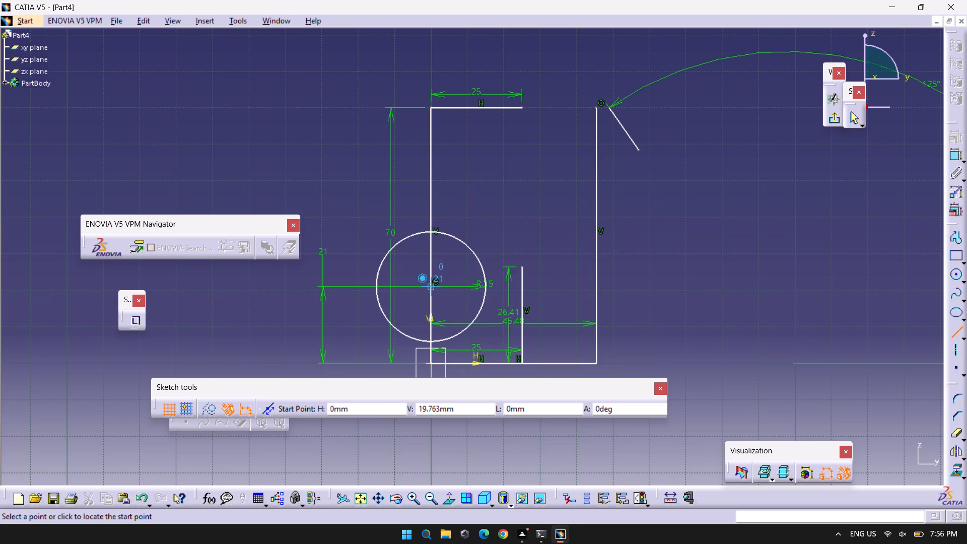
click(430, 288)
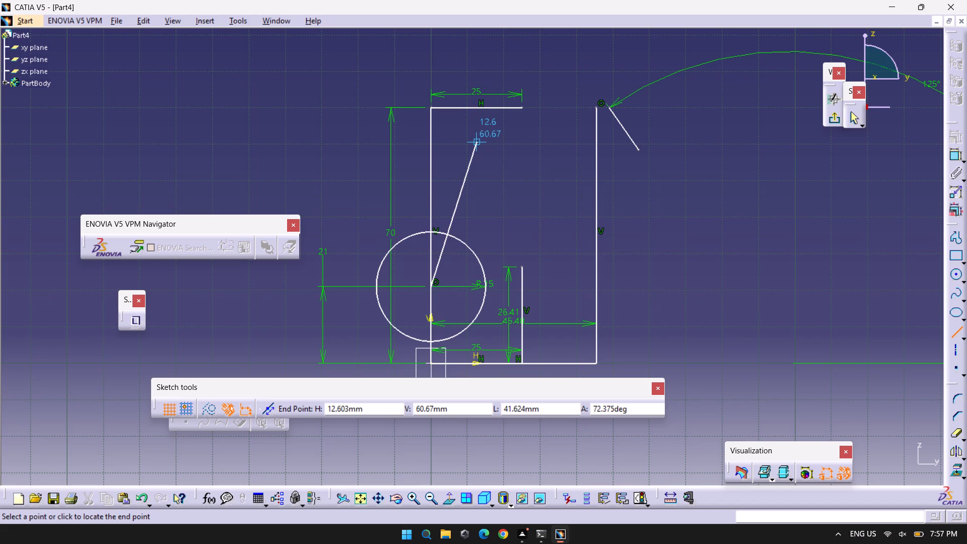
key(Tab)
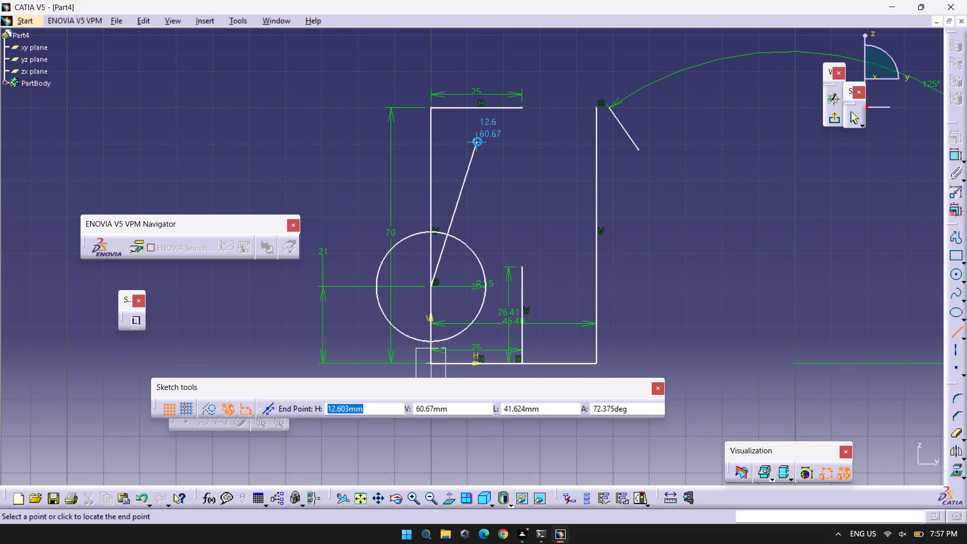
key(Tab)
key(Tab)
key(Tab)
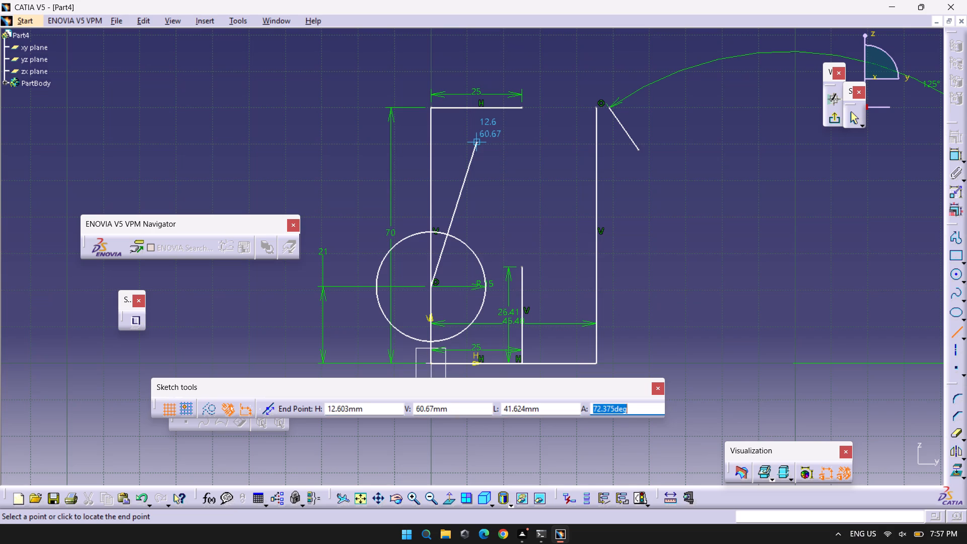
text(55)
key(Return)
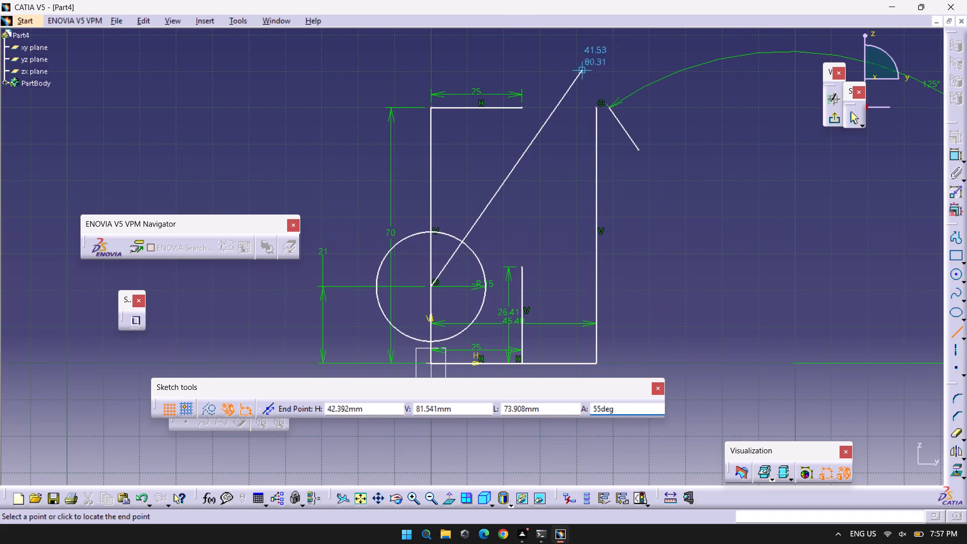
click(591, 49)
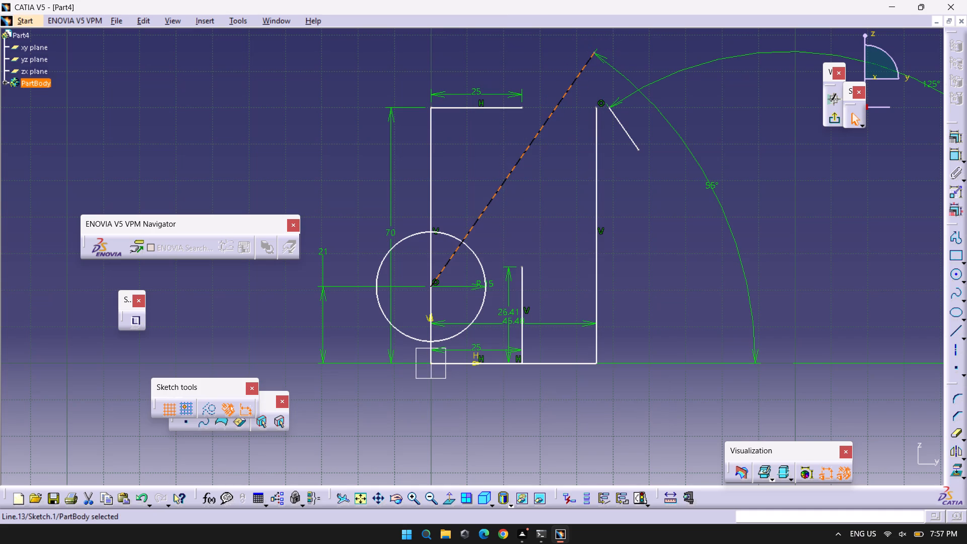
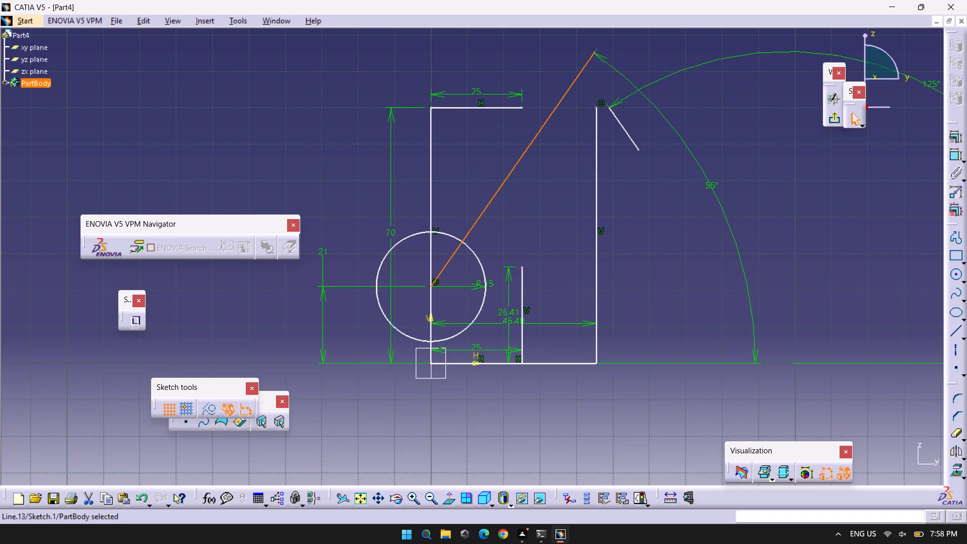
Draw a 55-degree line from the upper end of the 26.41 mm vertical edge to just past the 45.48 mm vertical line.
click(958, 333)
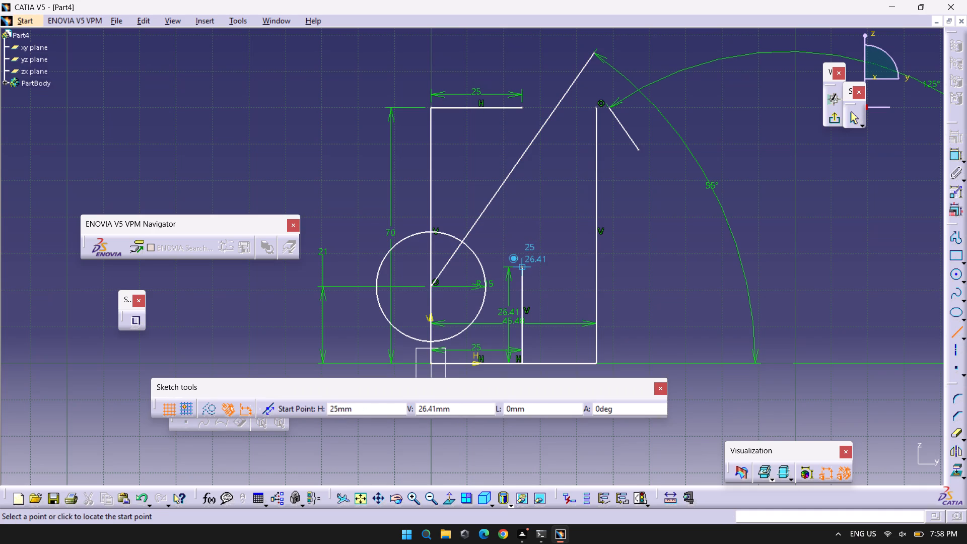
click(524, 268)
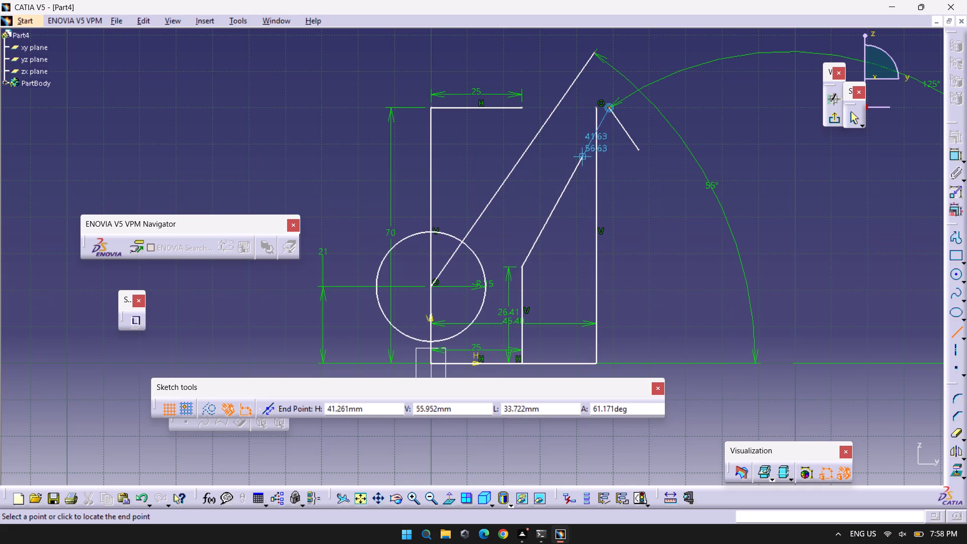
middle_drag(571, 192, 611, 101)
right_click(571, 192)
middle_drag(644, 126, 462, 302)
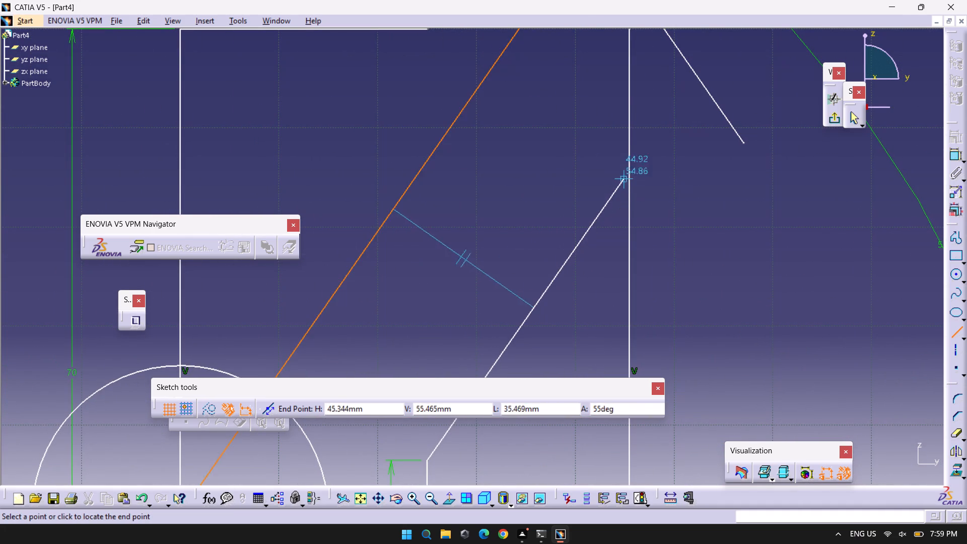
click(637, 156)
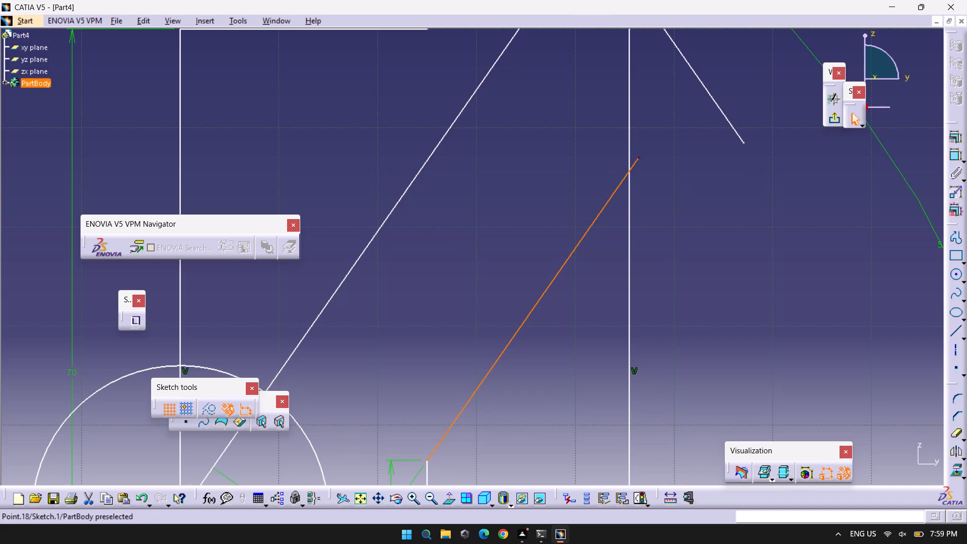
click(763, 248)
Quick Trim the end of the new 55-degree line that overshoots the 45.48 mm vertical line.
click(959, 432)
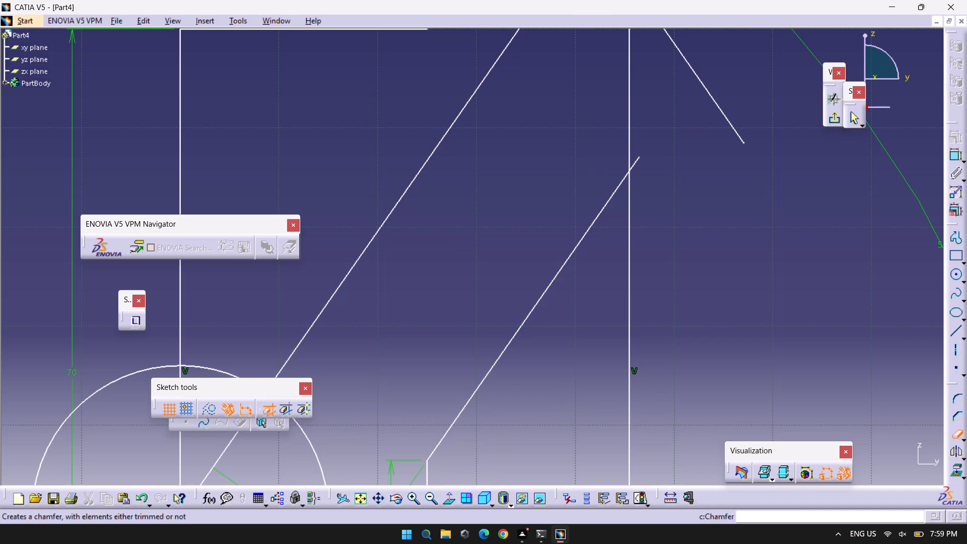
click(637, 163)
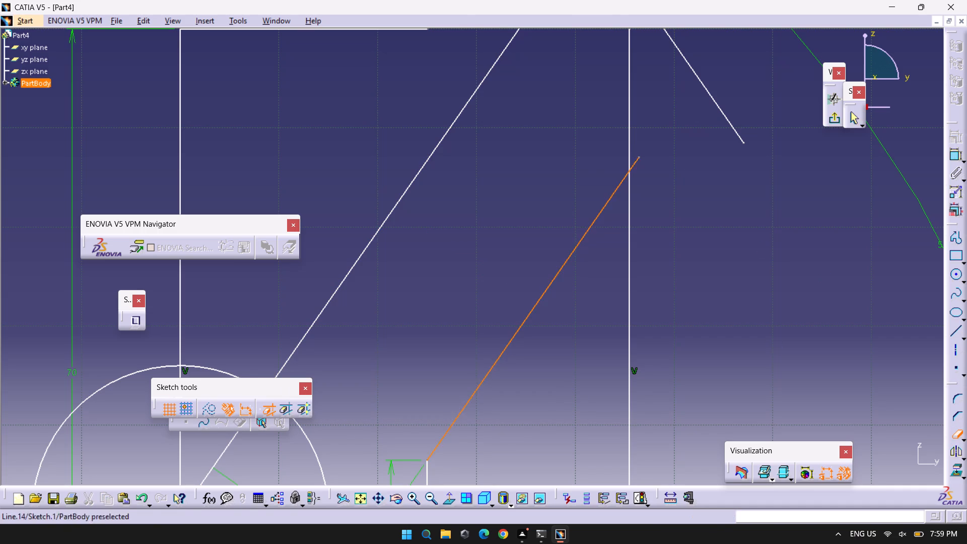
Draw a line from the trimmed end of the 55-degree line to the free end of the 25 mm top edge.
middle_drag(686, 224, 733, 304)
right_click(686, 224)
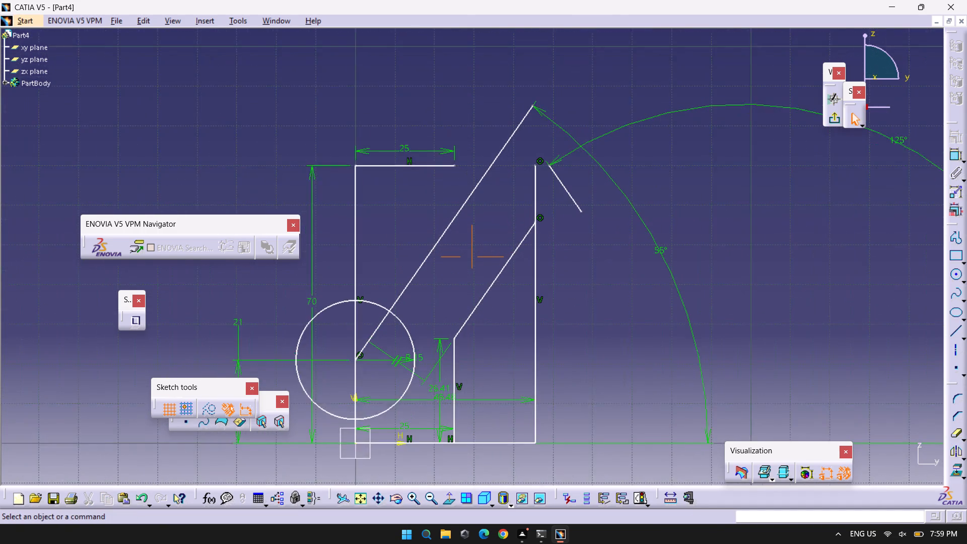
middle_drag(733, 304, 733, 302)
click(953, 332)
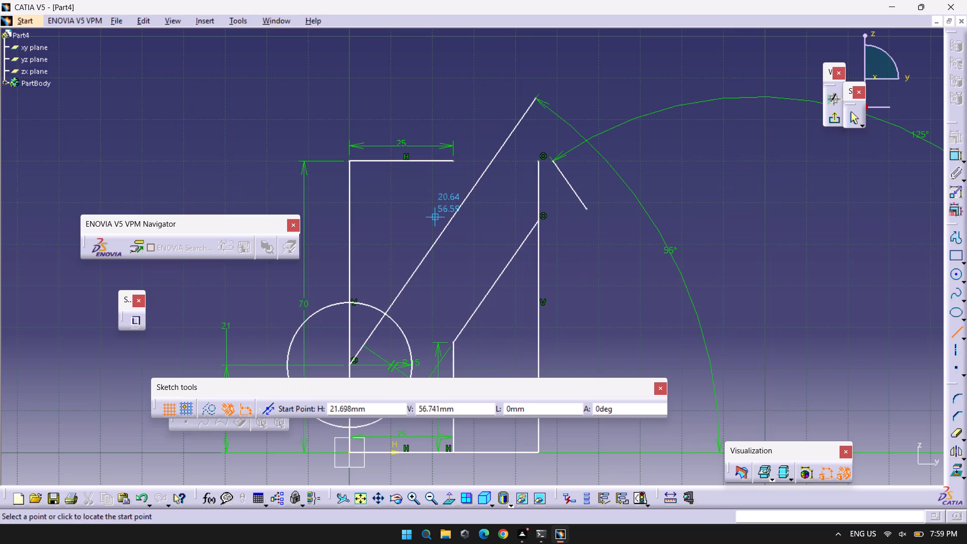
click(539, 220)
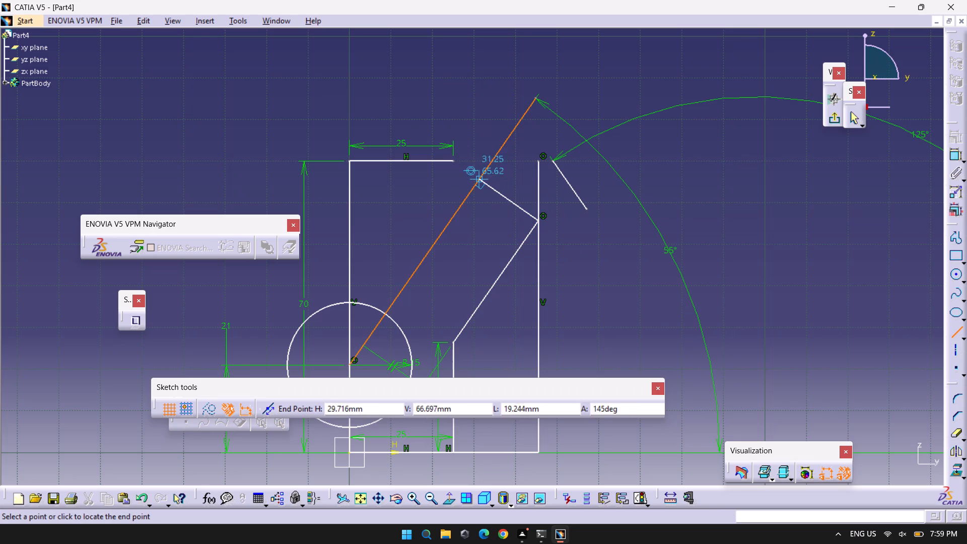
click(455, 164)
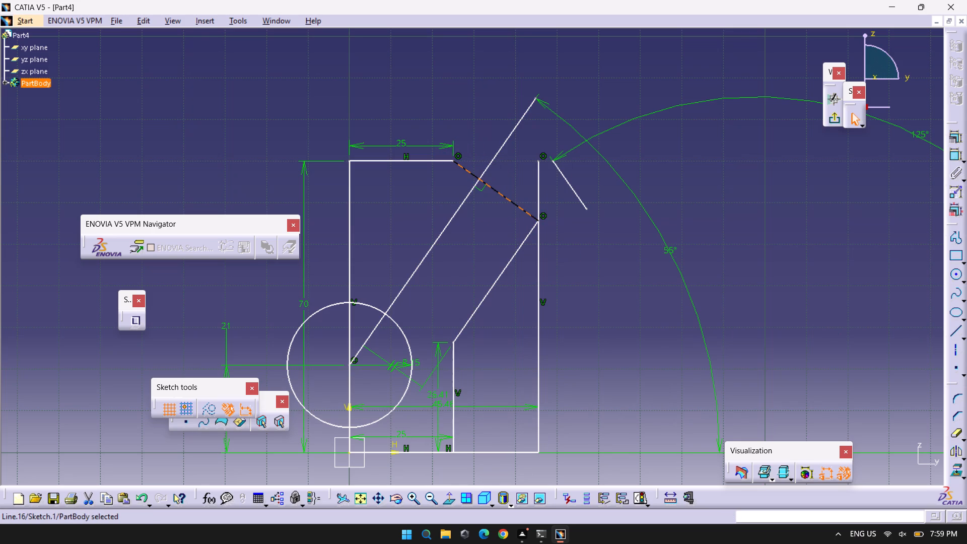
click(619, 284)
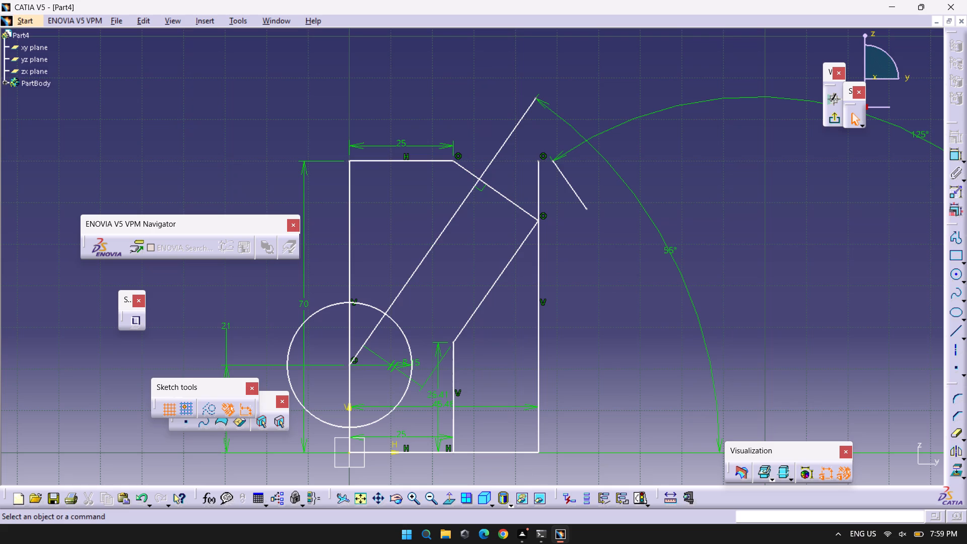
Delete the construction lines: the 55-degree line from the circle's centre, the short 125-degree line and the 45.48 mm vertical line.
click(428, 250)
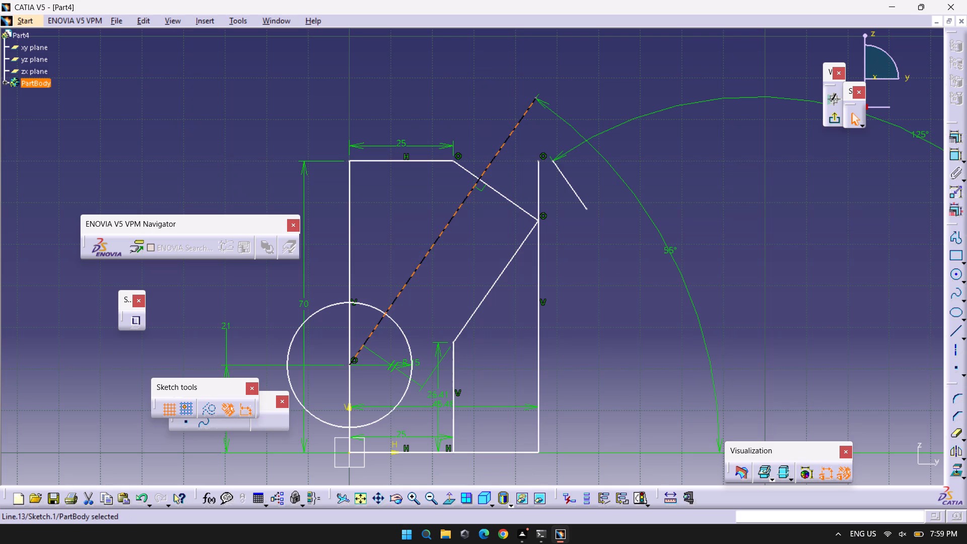
key(Delete)
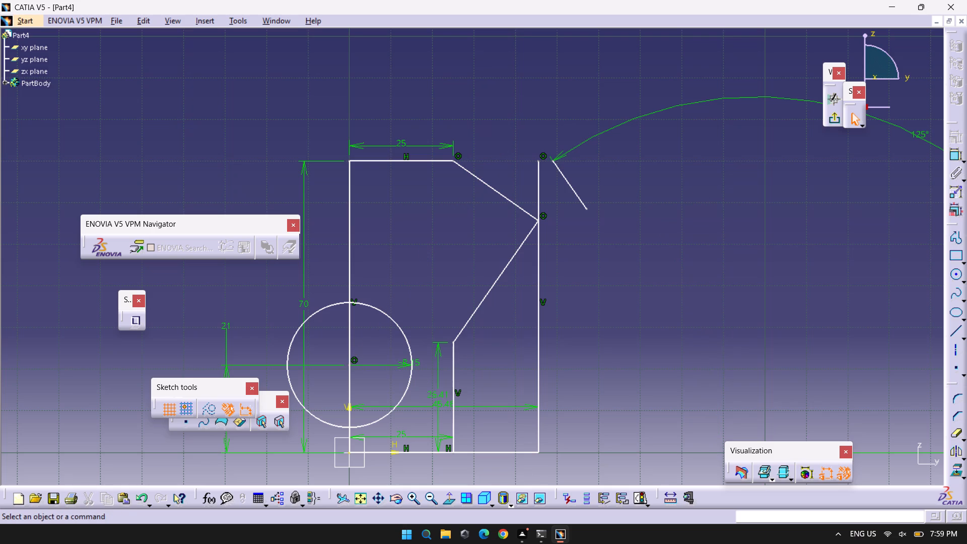
click(571, 185)
key(Delete)
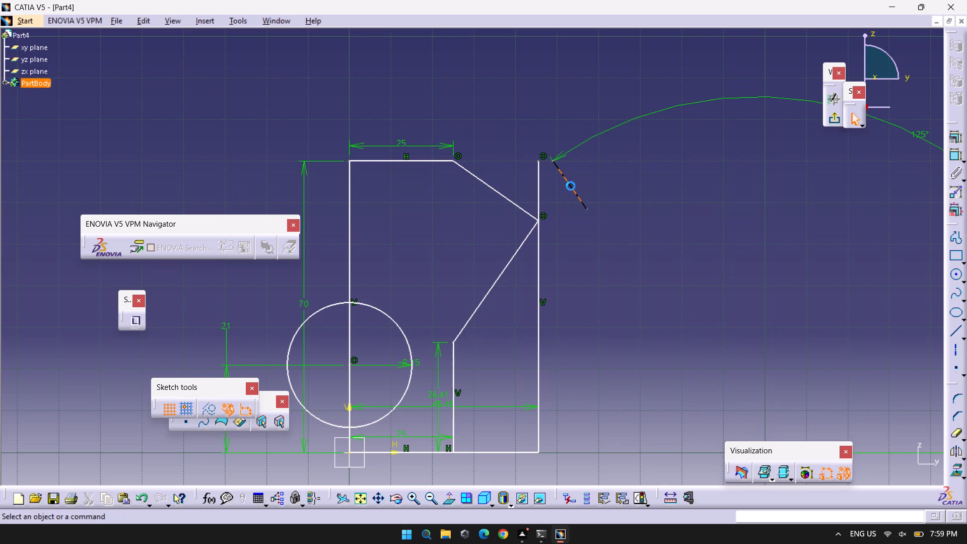
click(536, 186)
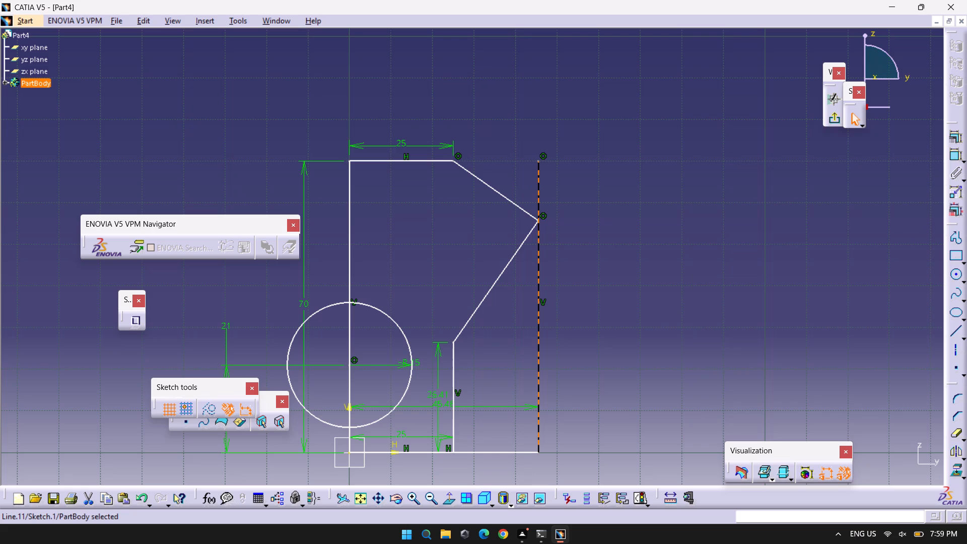
key(Delete)
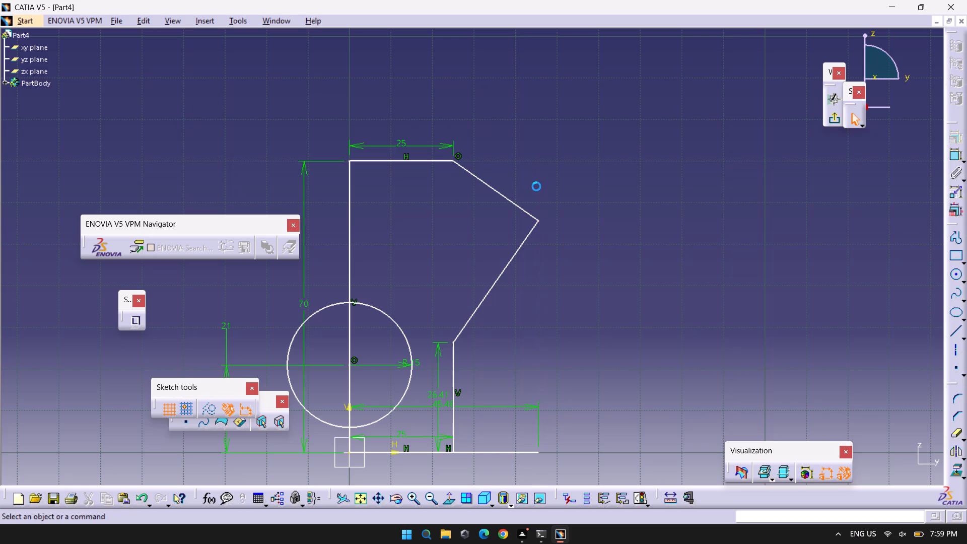
Quick Trim the bottom line beyond the 26.41 mm vertical edge, converting its length into a distance.
click(511, 448)
click(955, 439)
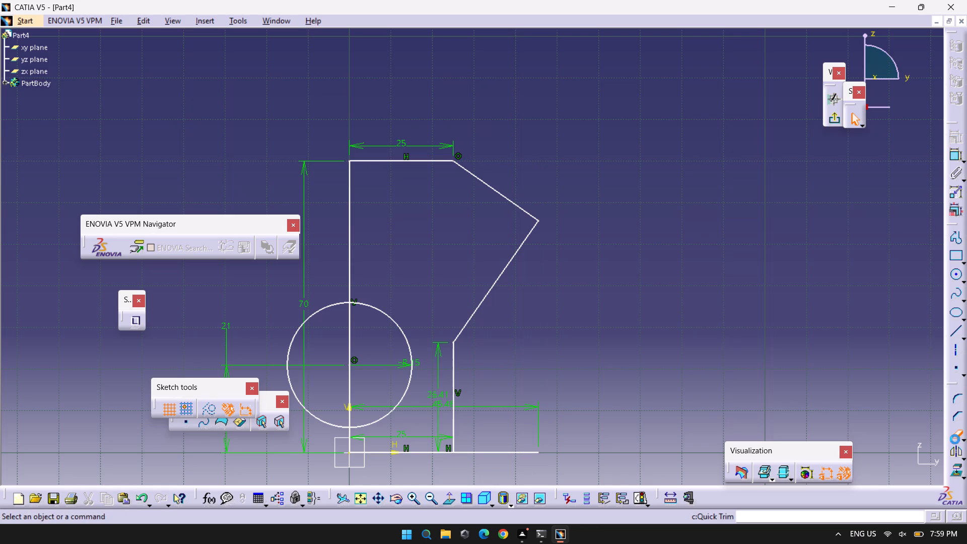
click(513, 454)
click(514, 297)
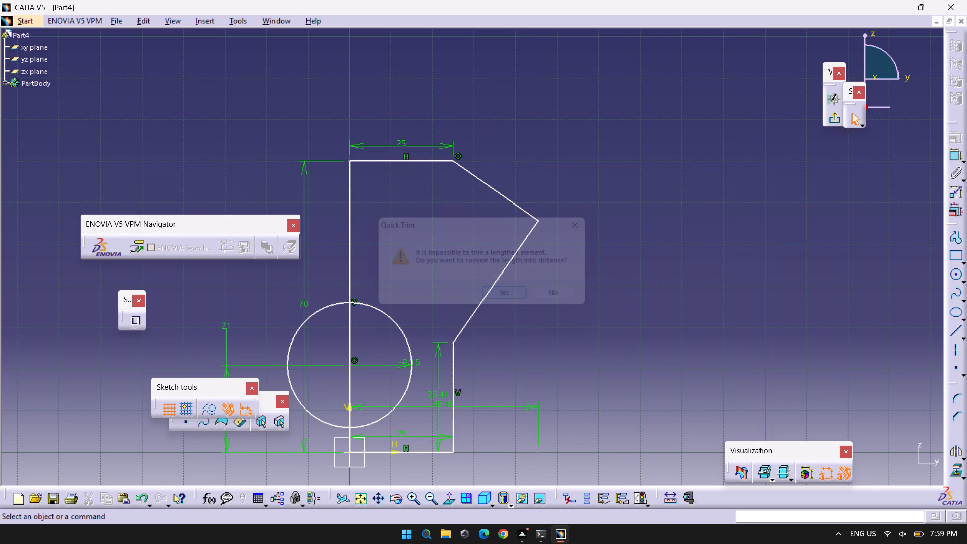
click(612, 420)
Mirror the top edge, both slanted edges and the 26.41 mm vertical edge about the 70 mm vertical line.
middle_drag(612, 409, 751, 353)
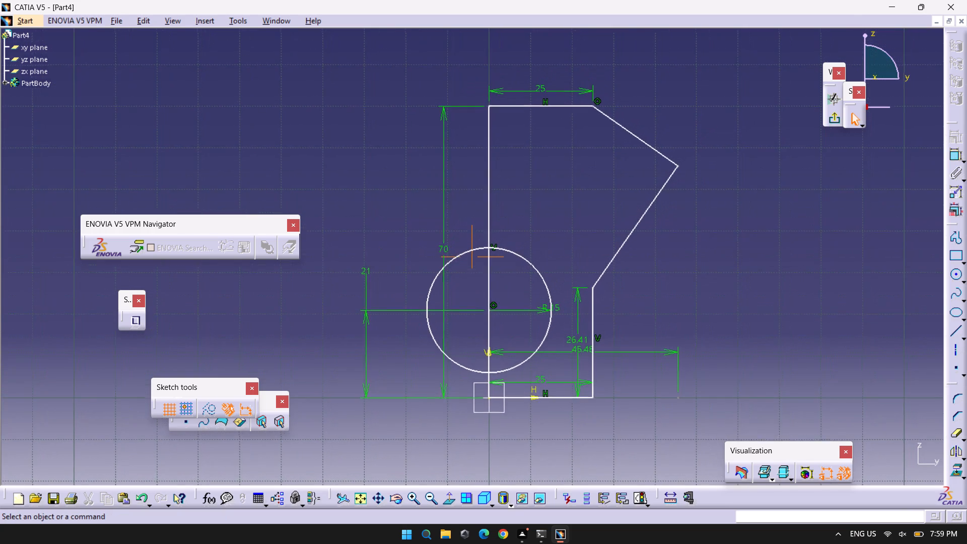
middle_drag(751, 353, 750, 356)
drag(541, 459, 551, 455)
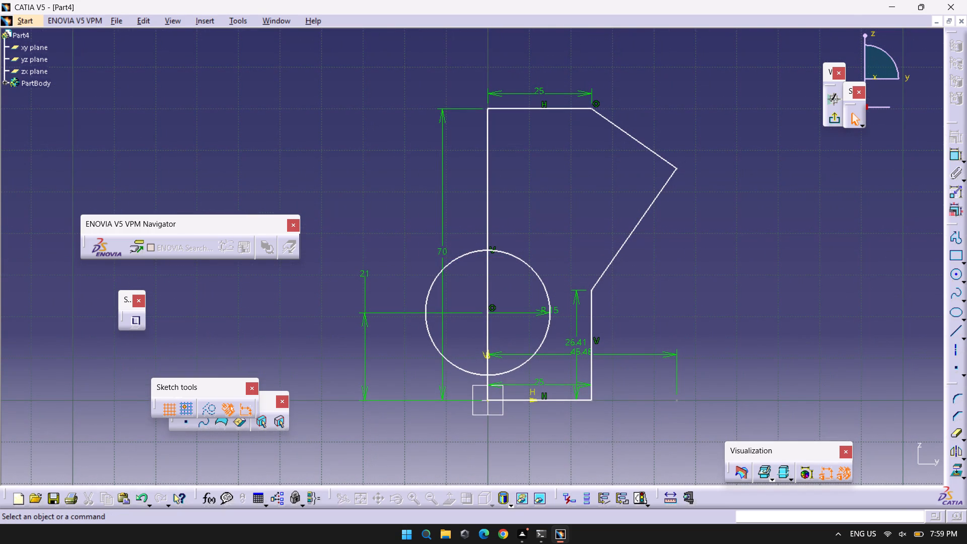
drag(551, 455, 699, 58)
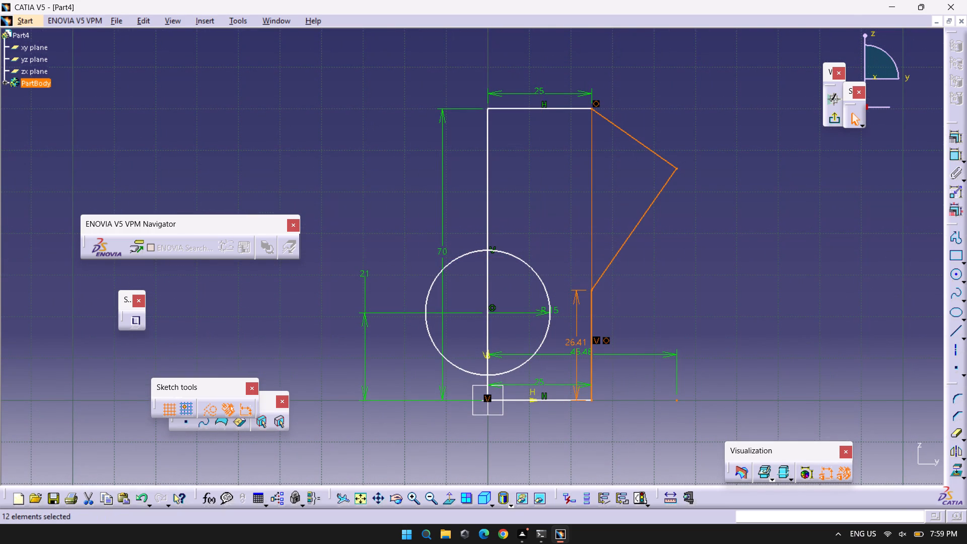
ctrl+click(533, 109)
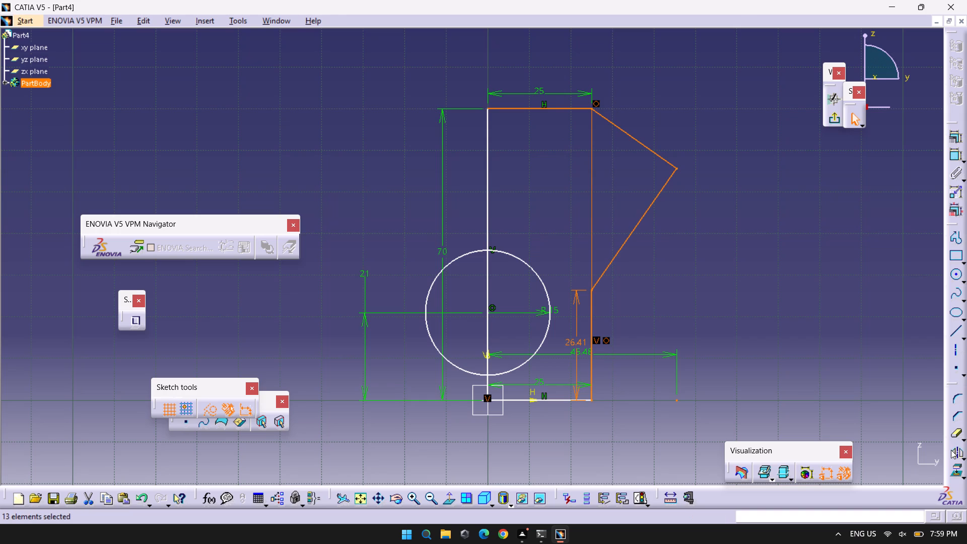
click(951, 450)
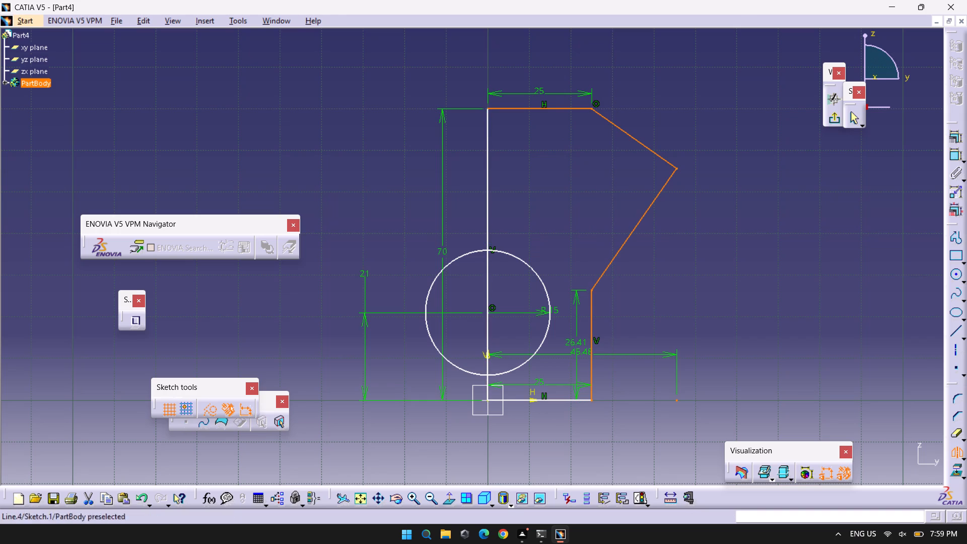
click(487, 201)
click(756, 351)
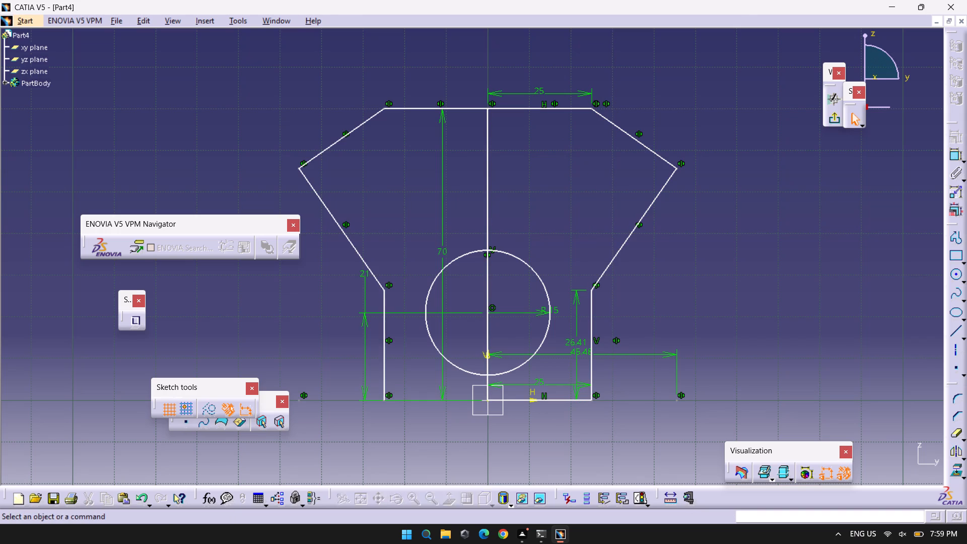
Mirror the bottom edge about the 70 mm vertical line.
click(555, 399)
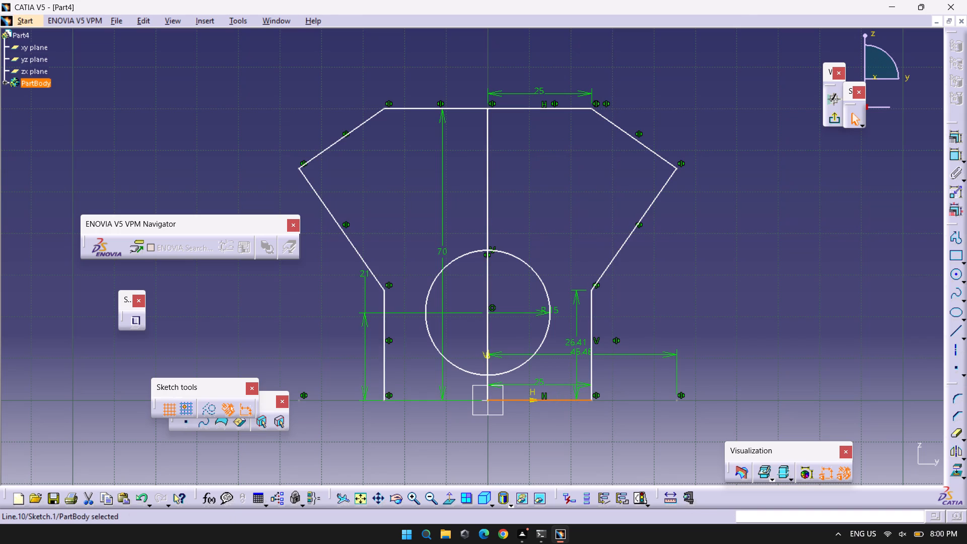
click(956, 453)
click(488, 236)
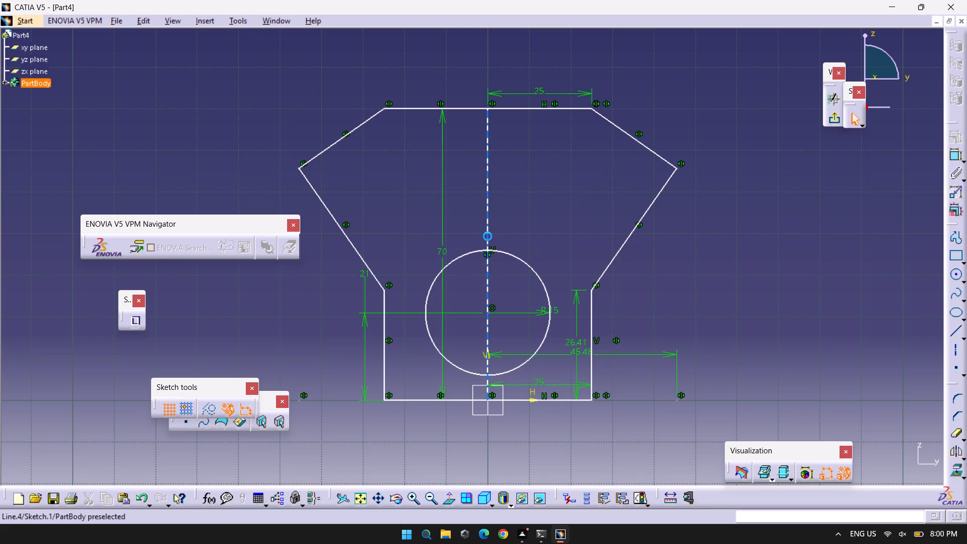
Delete the 70 mm vertical line through the middle of the profile.
click(487, 231)
key(Delete)
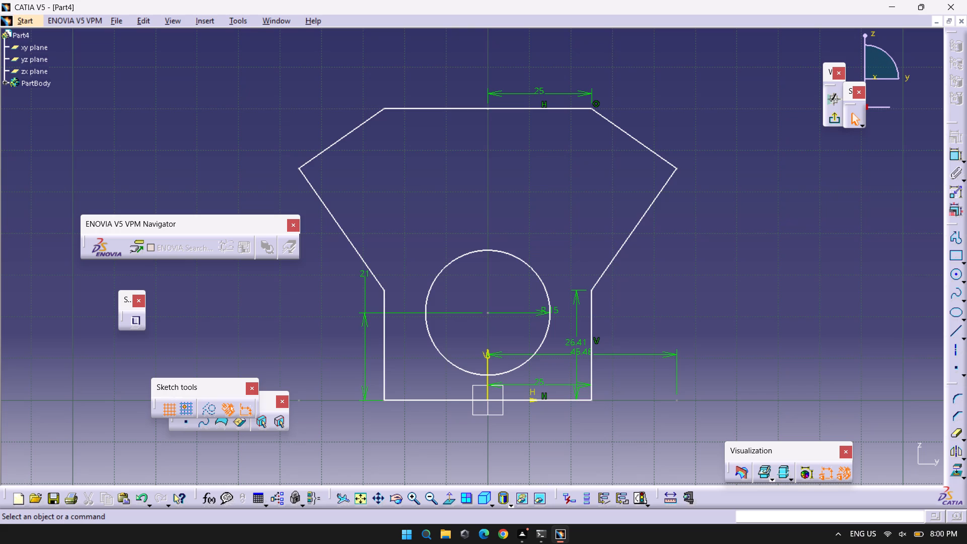
Replace the two halves of the top edge with one horizontal line joining the two upper corners.
click(458, 108)
ctrl+click(537, 107)
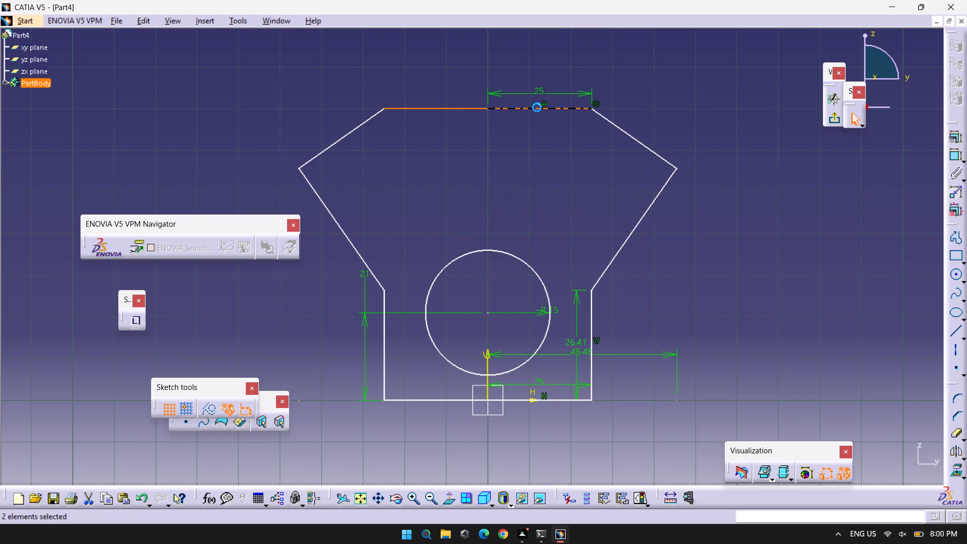
key(Delete)
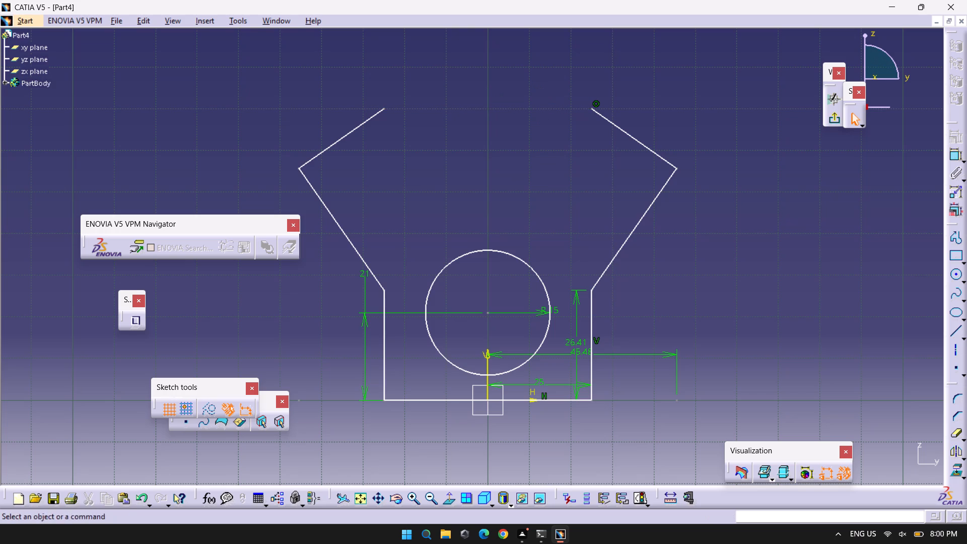
click(960, 332)
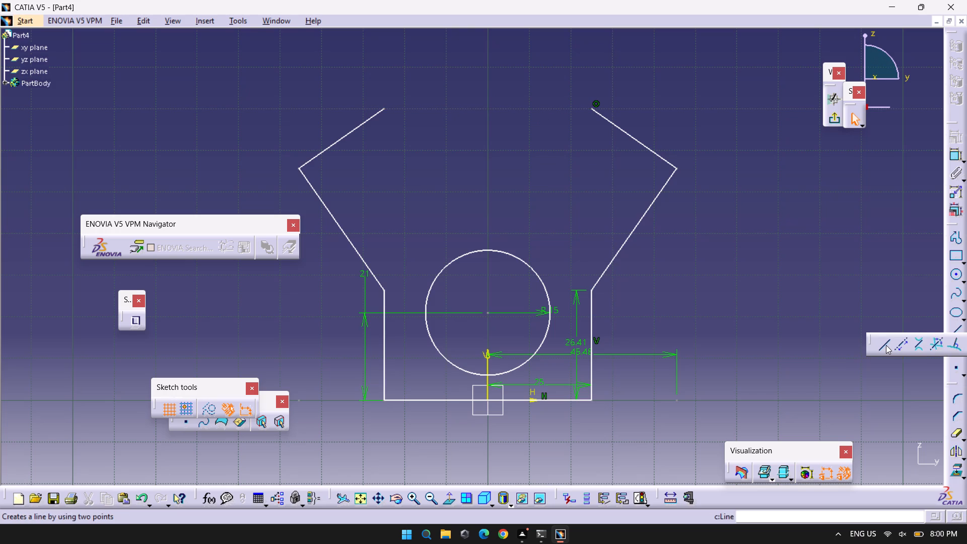
click(886, 345)
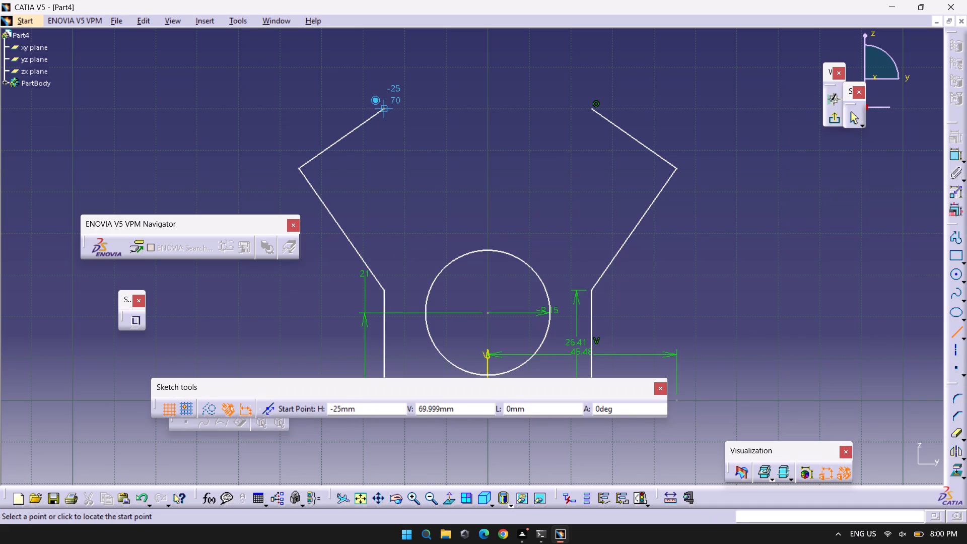
click(385, 112)
click(590, 108)
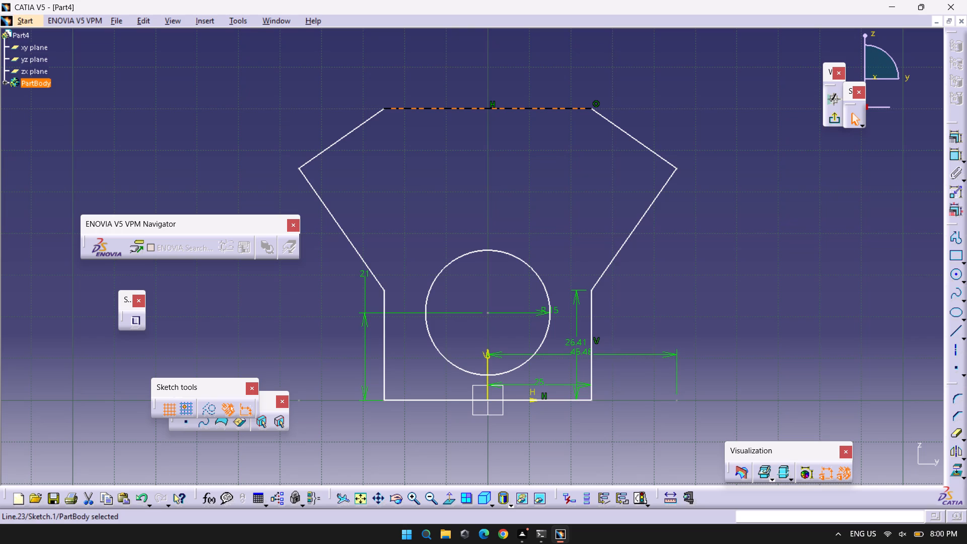
Delete both halves of the profile's bottom edge.
click(546, 399)
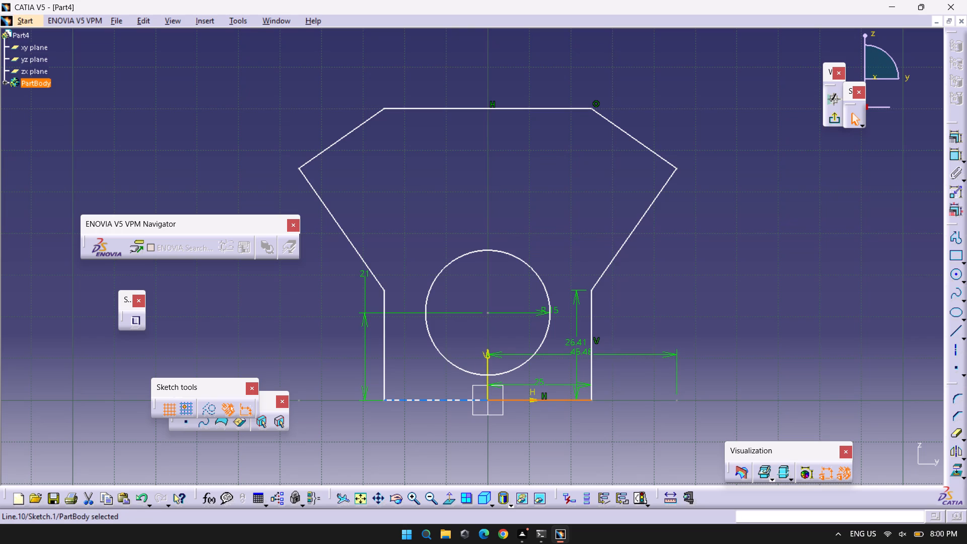
ctrl+click(436, 398)
key(Delete)
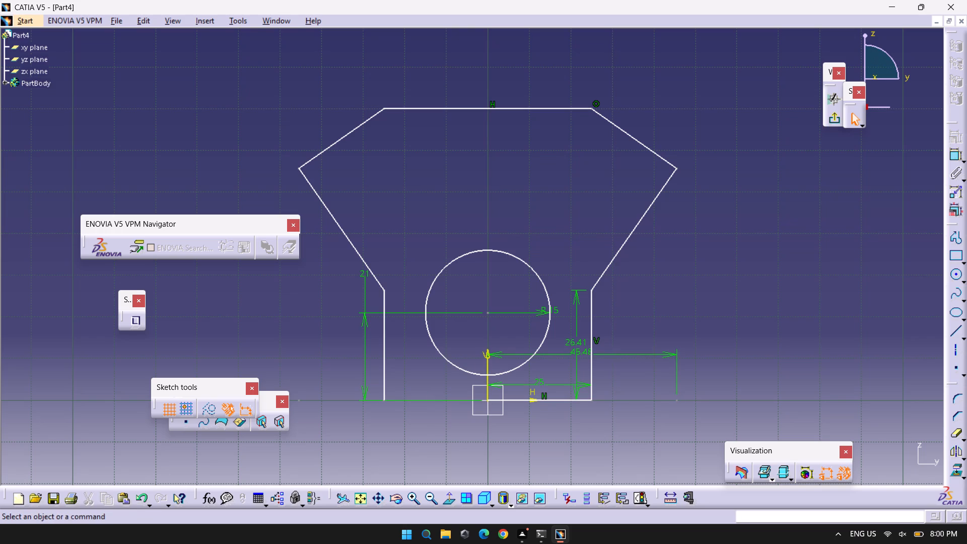
click(567, 400)
key(Delete)
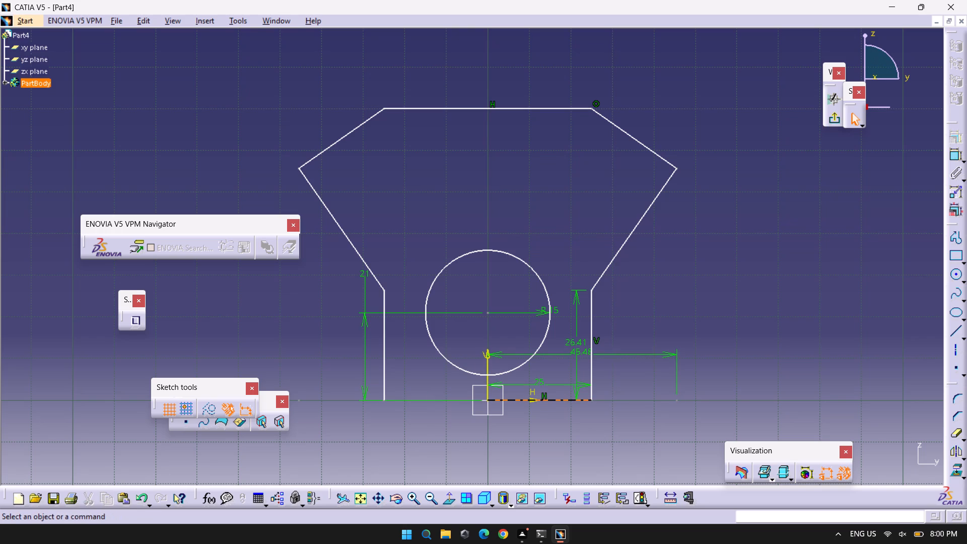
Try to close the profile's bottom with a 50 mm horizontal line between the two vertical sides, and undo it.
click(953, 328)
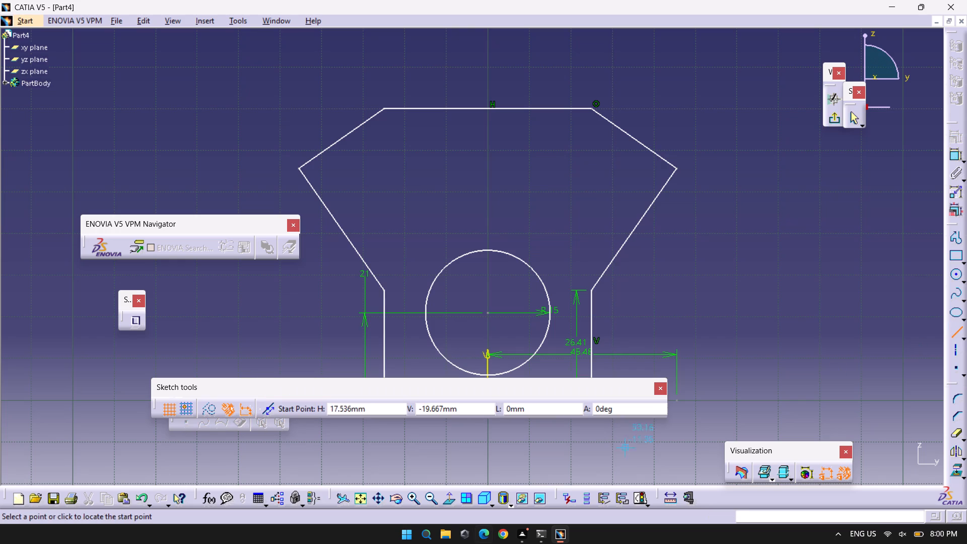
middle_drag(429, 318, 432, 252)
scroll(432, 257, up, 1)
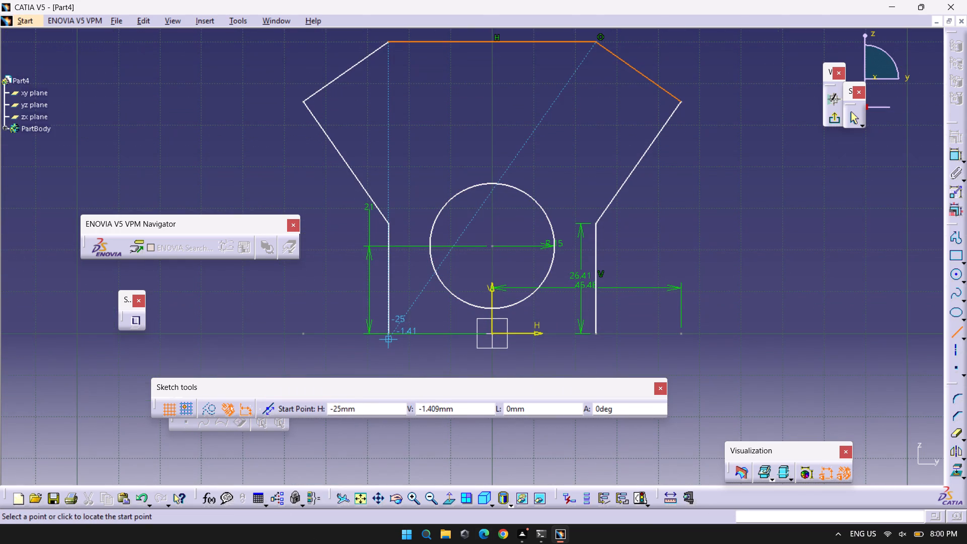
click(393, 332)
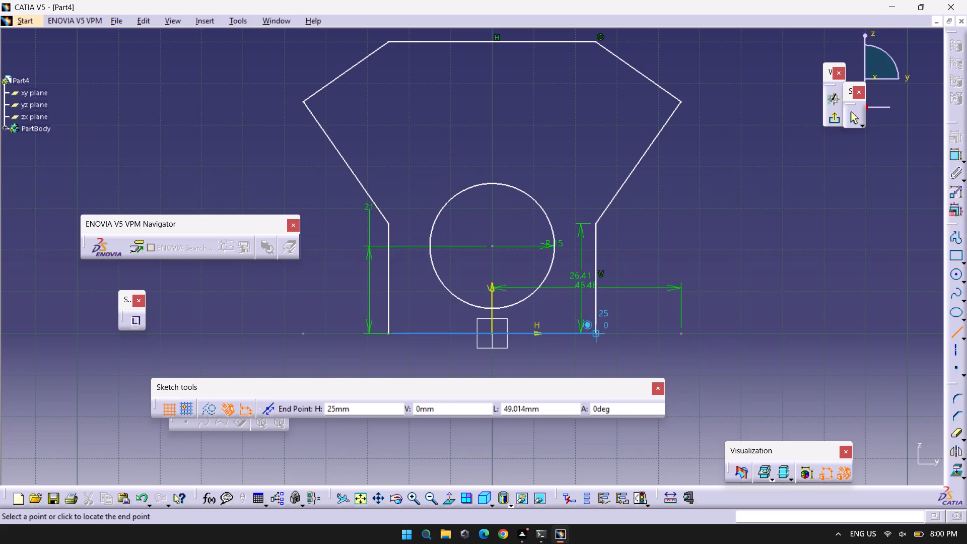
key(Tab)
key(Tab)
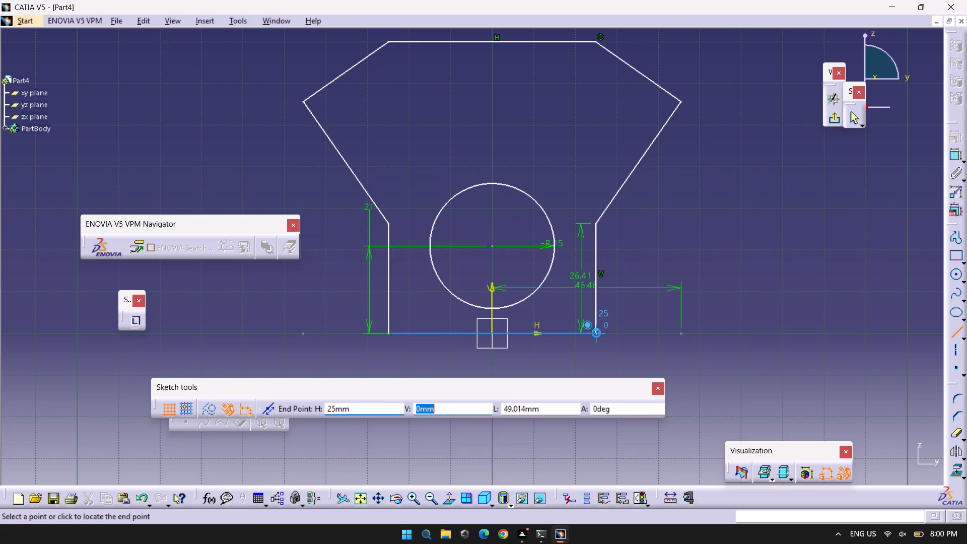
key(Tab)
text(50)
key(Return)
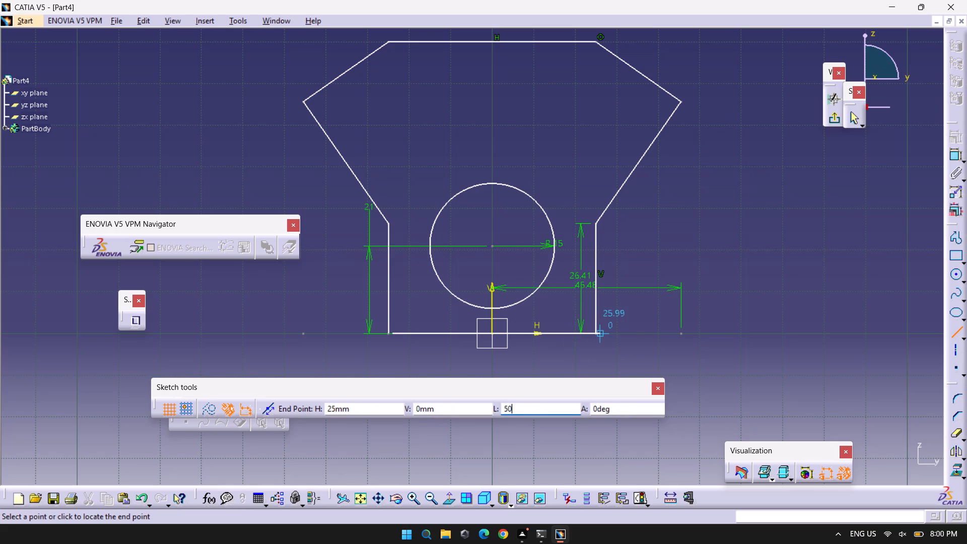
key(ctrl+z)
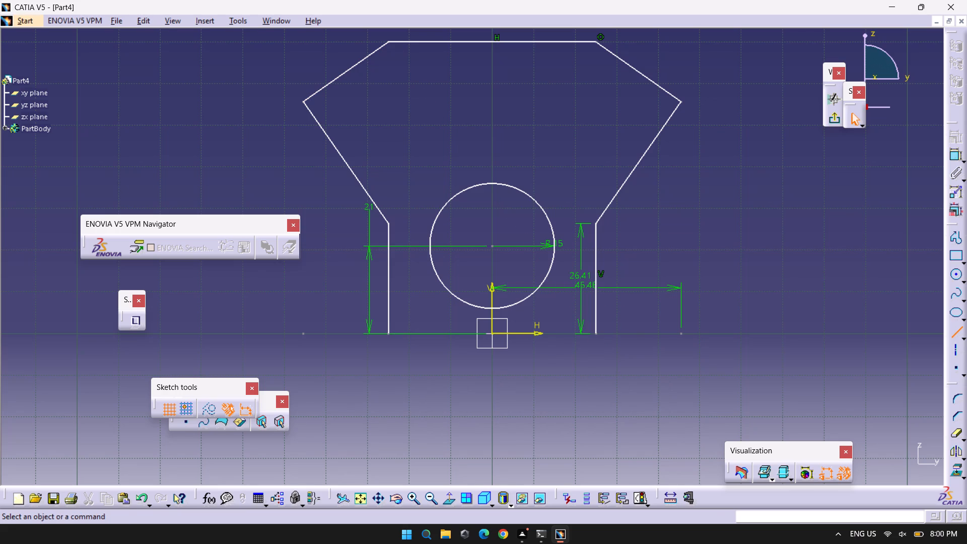
Draw a 50 mm horizontal line joining the lower ends of the profile's two vertical sides, and exit the sketch.
click(951, 334)
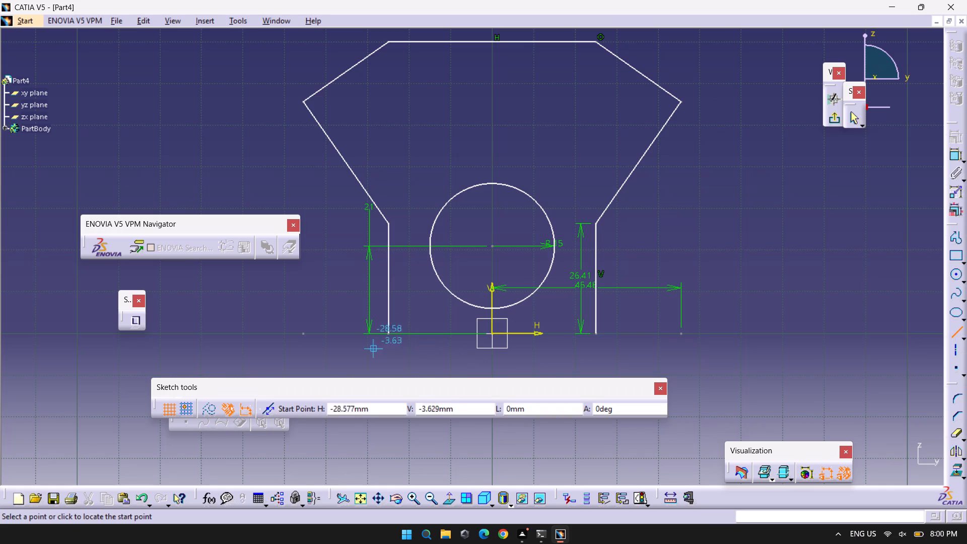
click(387, 334)
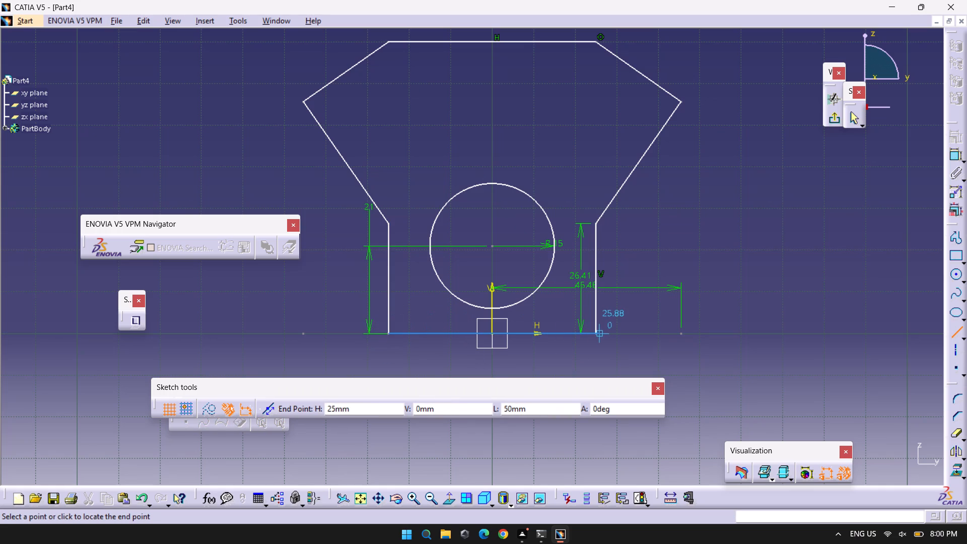
click(596, 331)
click(689, 279)
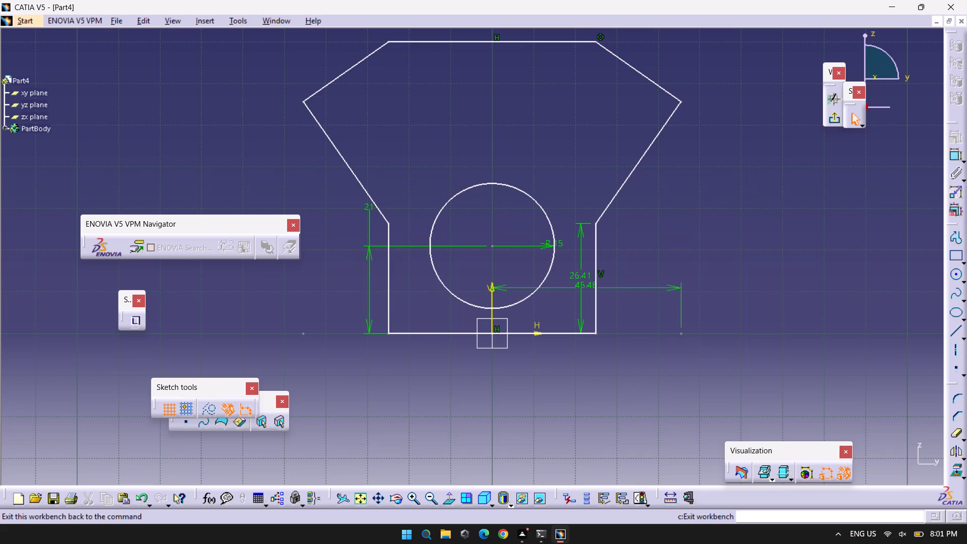
click(836, 122)
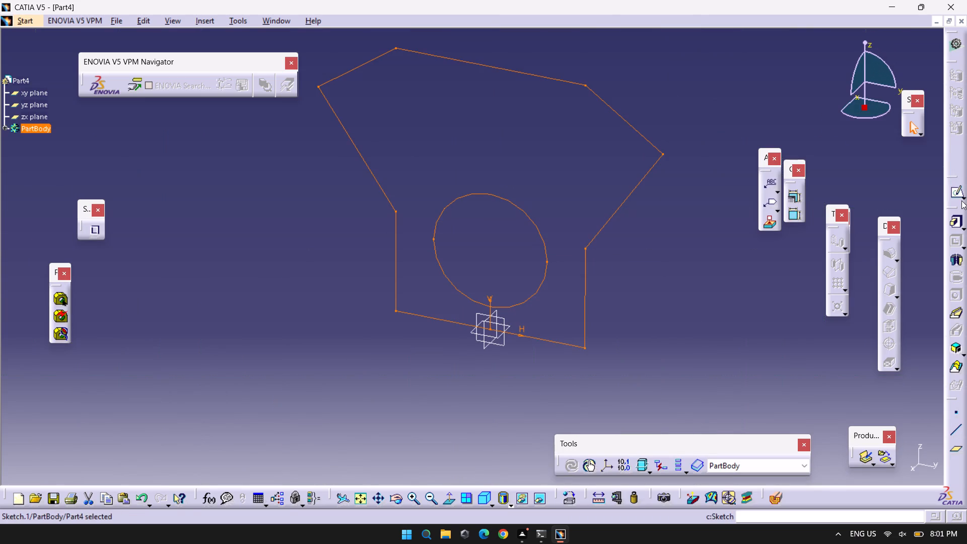
Extrude the profile sketch with Pad to a length of 110 mm.
click(952, 223)
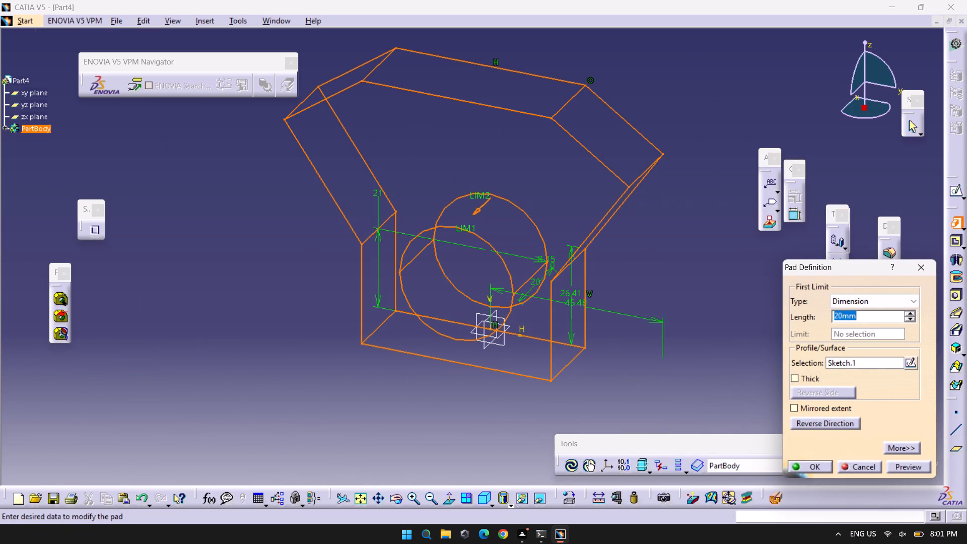
text(110)
key(Return)
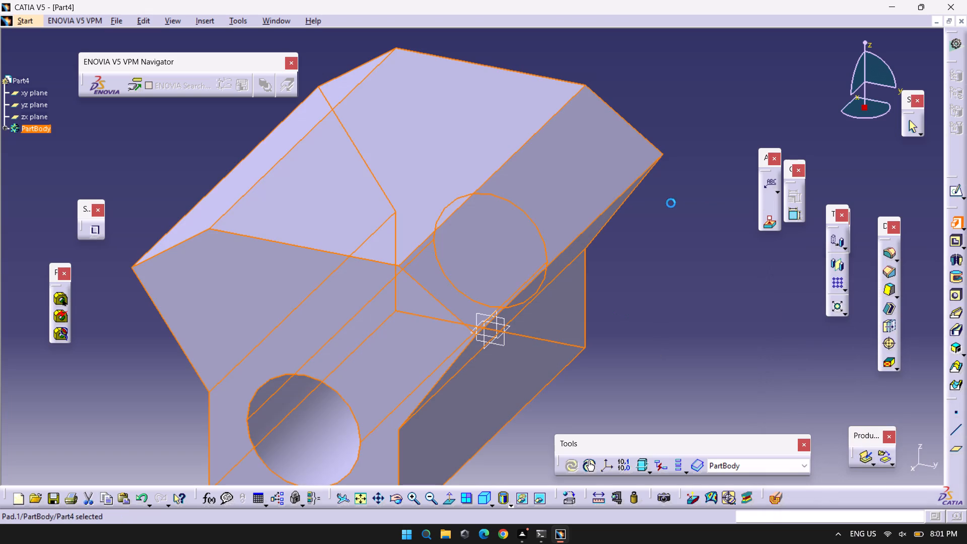
click(701, 306)
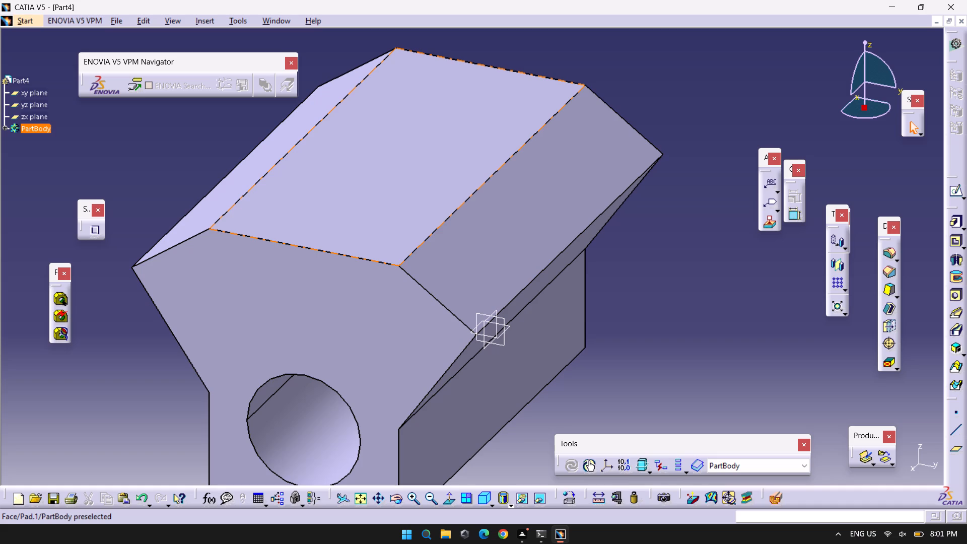
Start a new sketch on the flat top face of the pad.
middle_drag(717, 333, 735, 236)
right_click(735, 236)
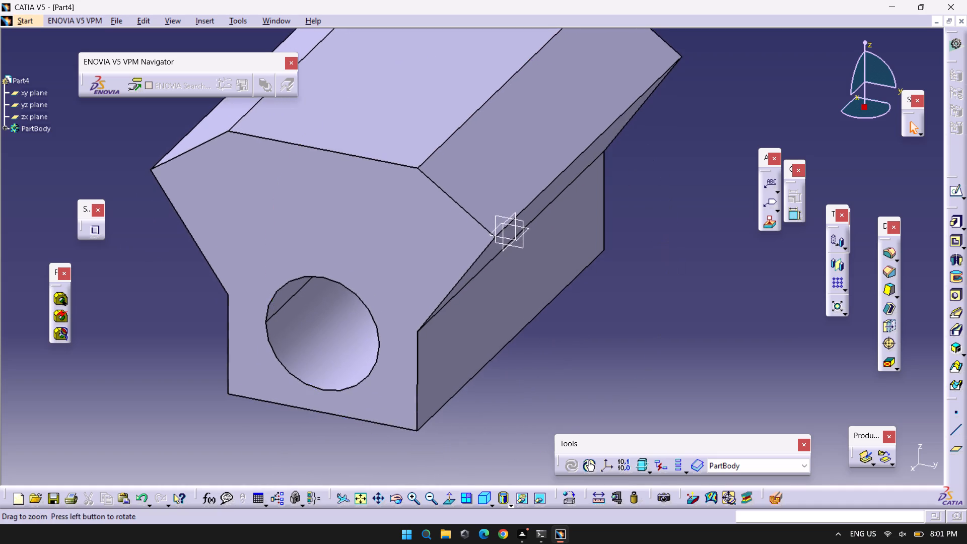
middle_drag(735, 236, 748, 282)
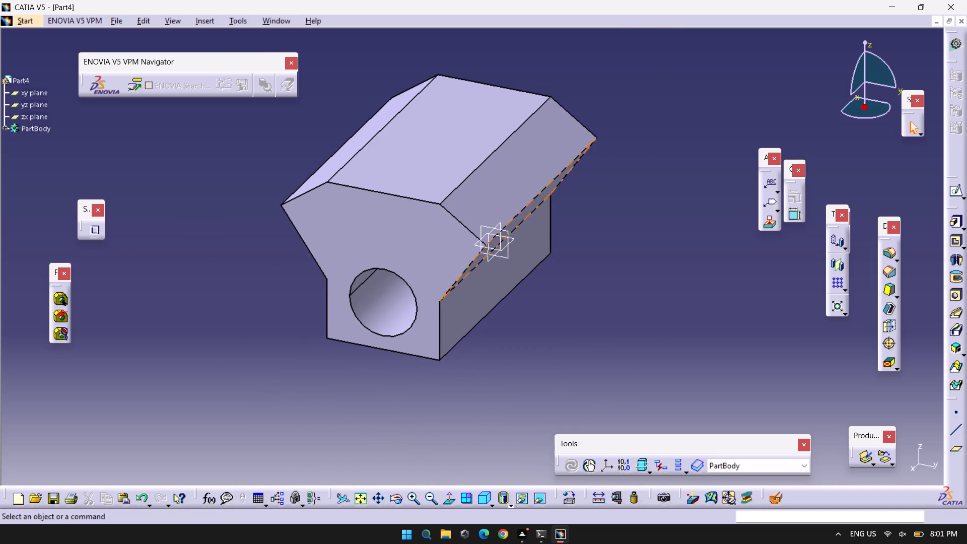
click(447, 151)
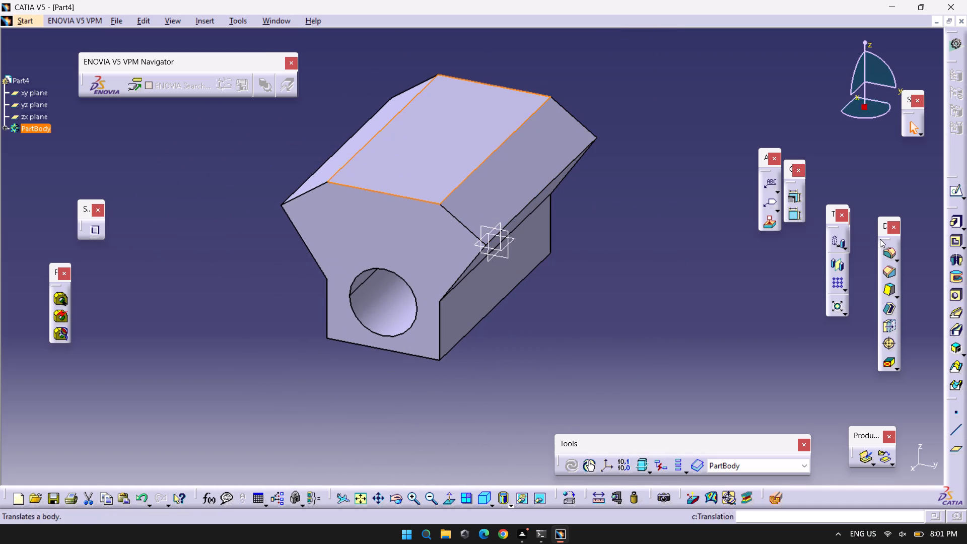
click(953, 190)
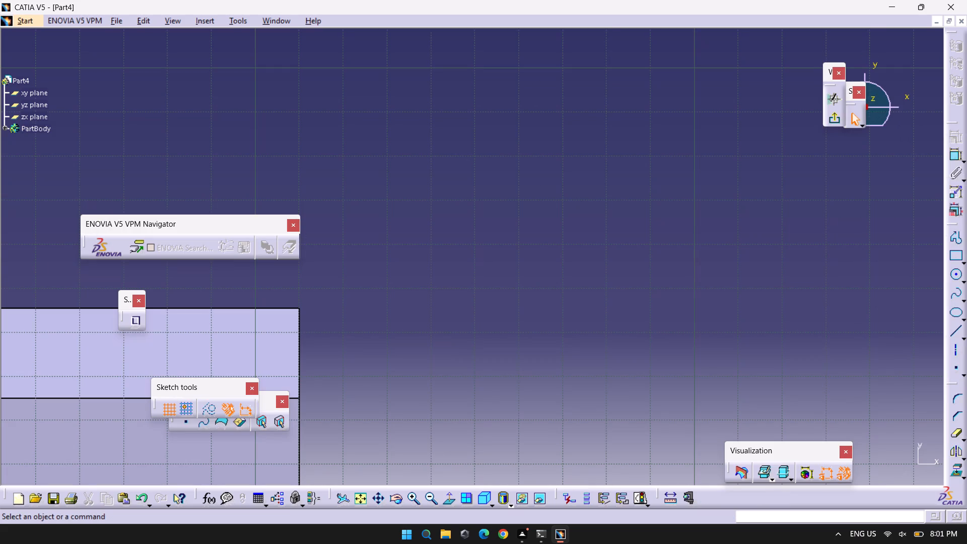
Sketch a circle of radius 6.5 mm centred on the horizontal axis, about 15 mm from the vertical axis.
middle_drag(567, 326, 836, 137)
middle_drag(556, 296, 660, 252)
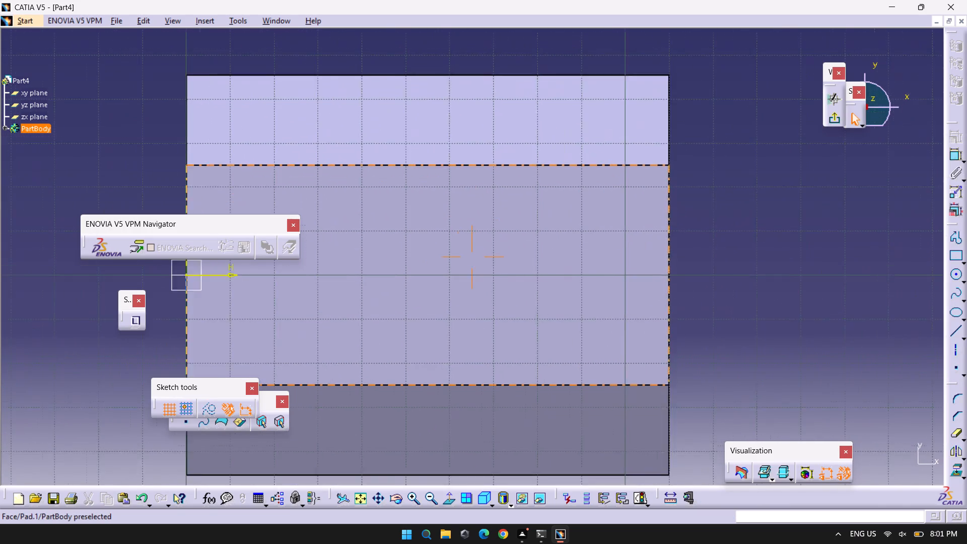
middle_drag(660, 252, 725, 242)
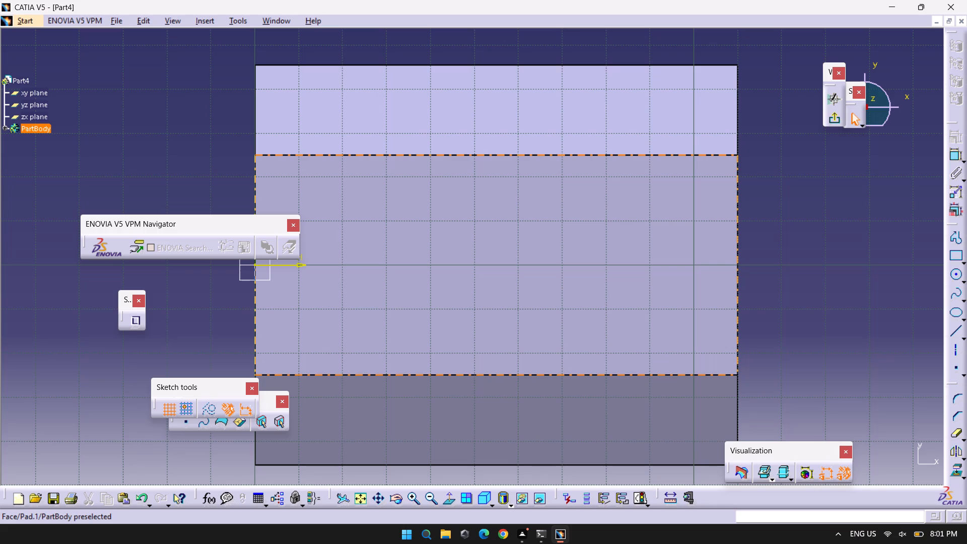
middle_drag(830, 218, 863, 170)
click(956, 277)
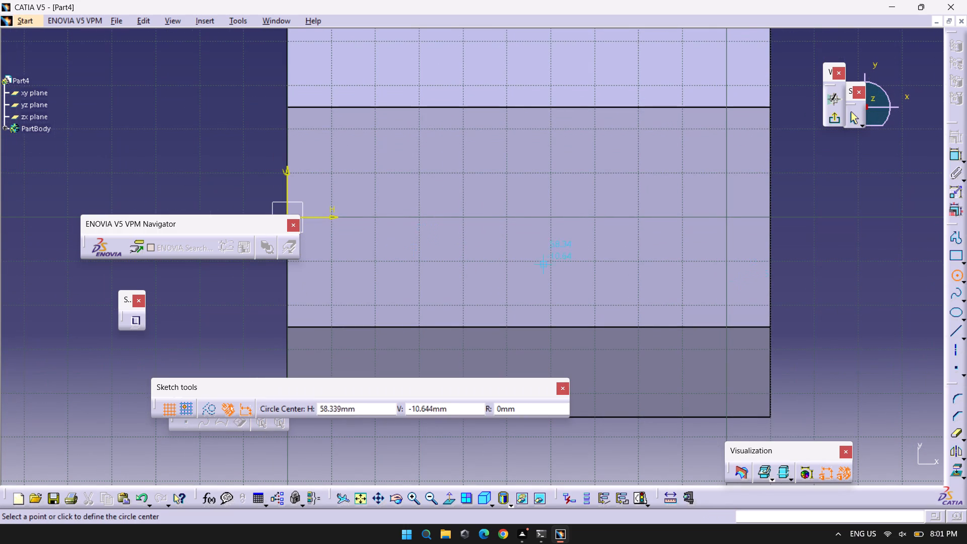
click(355, 217)
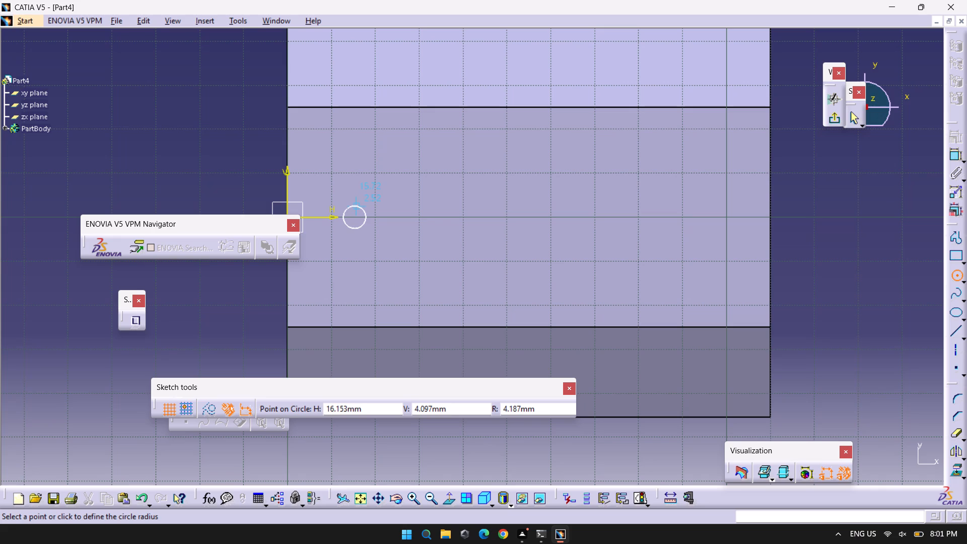
key(Tab)
key(Tab)
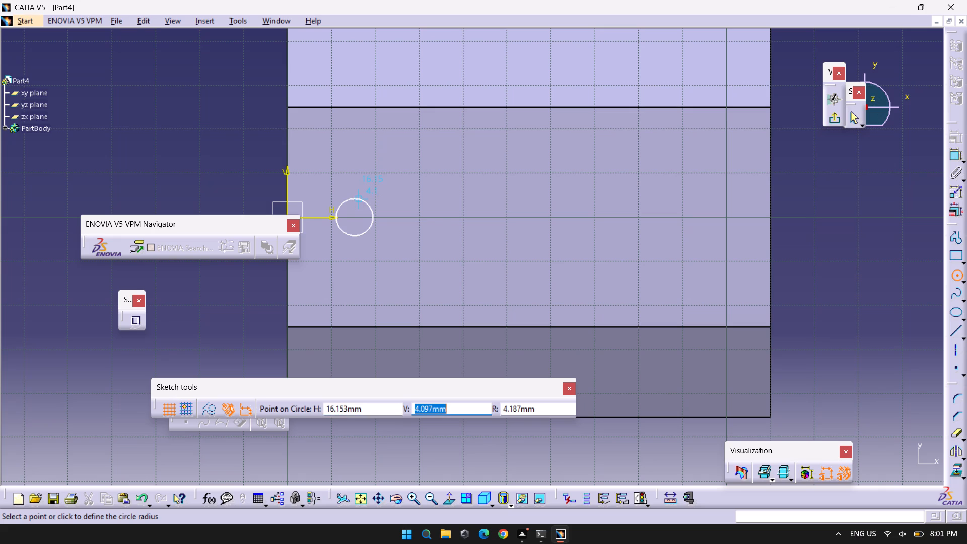
key(Tab)
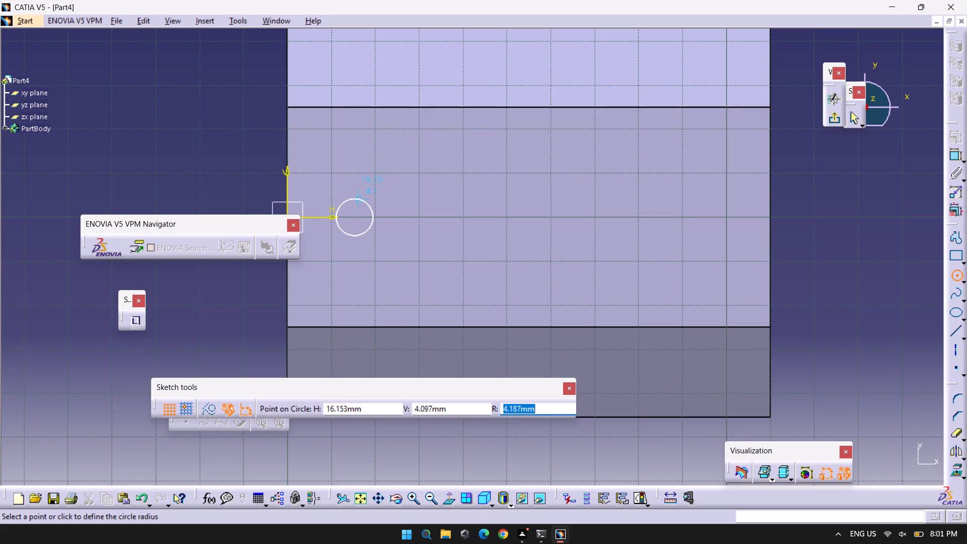
text(6.)
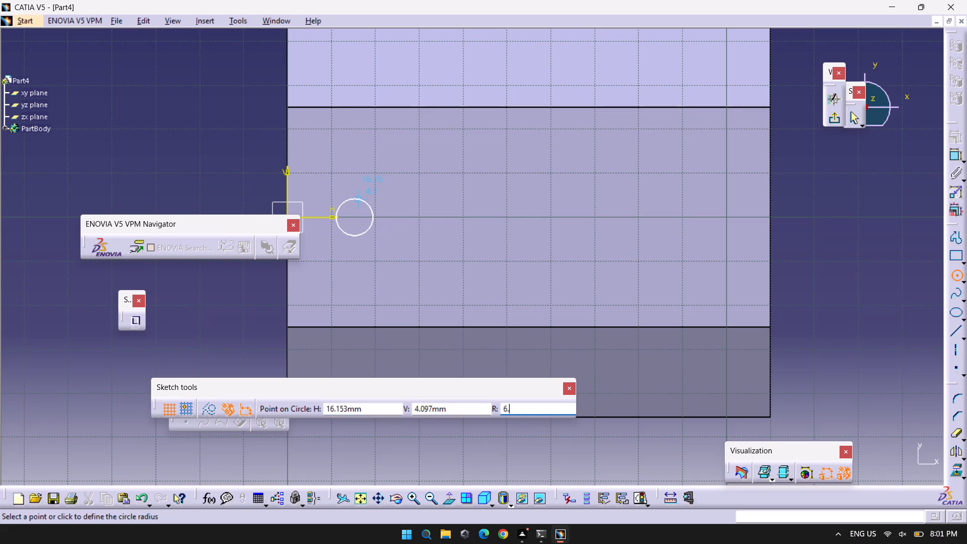
key(5)
key(Return)
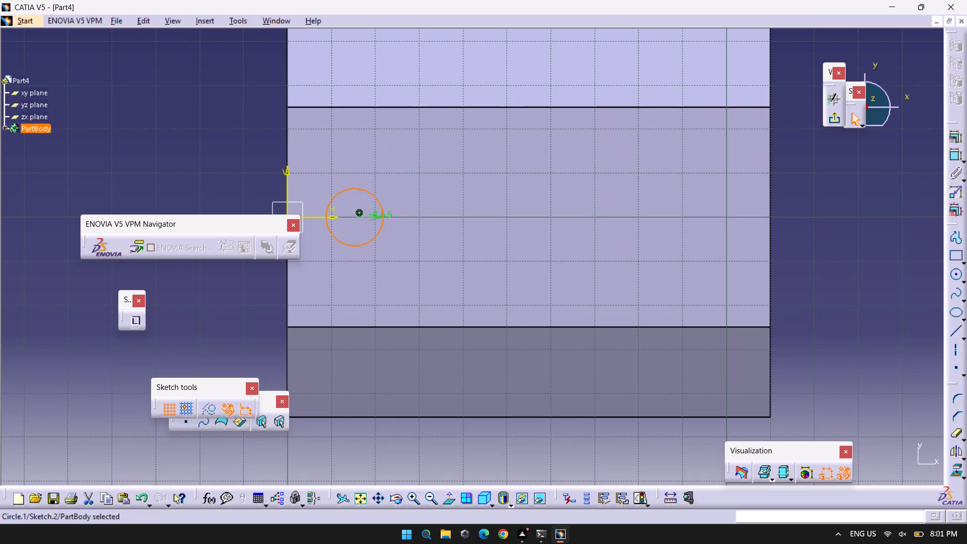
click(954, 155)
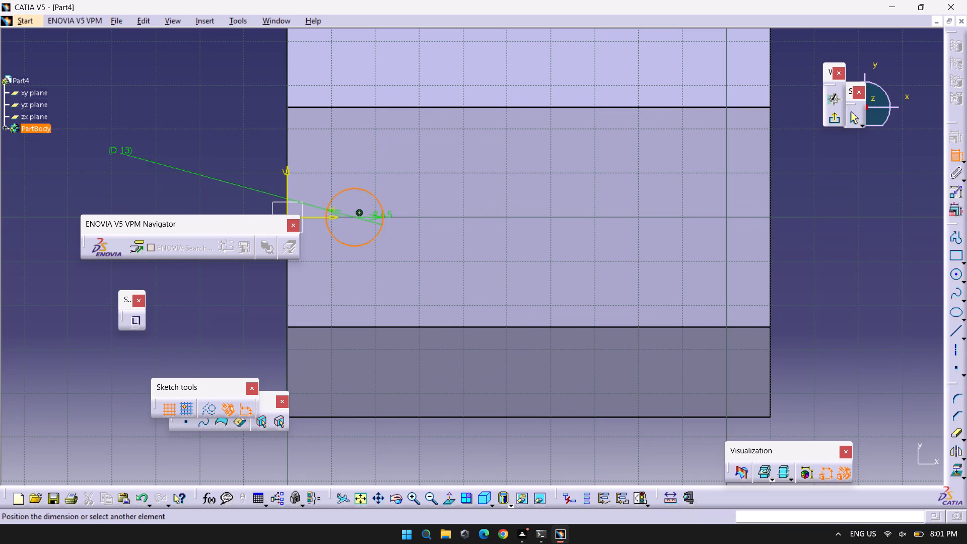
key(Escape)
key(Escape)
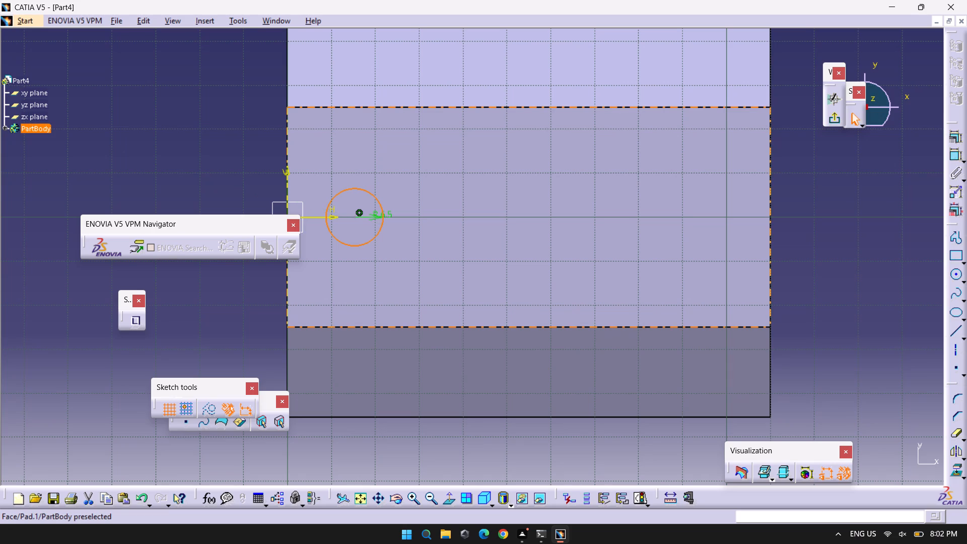
Dimension the circle's centre from the vertical axis and set the distance to 17.5 mm.
middle_drag(648, 269, 705, 234)
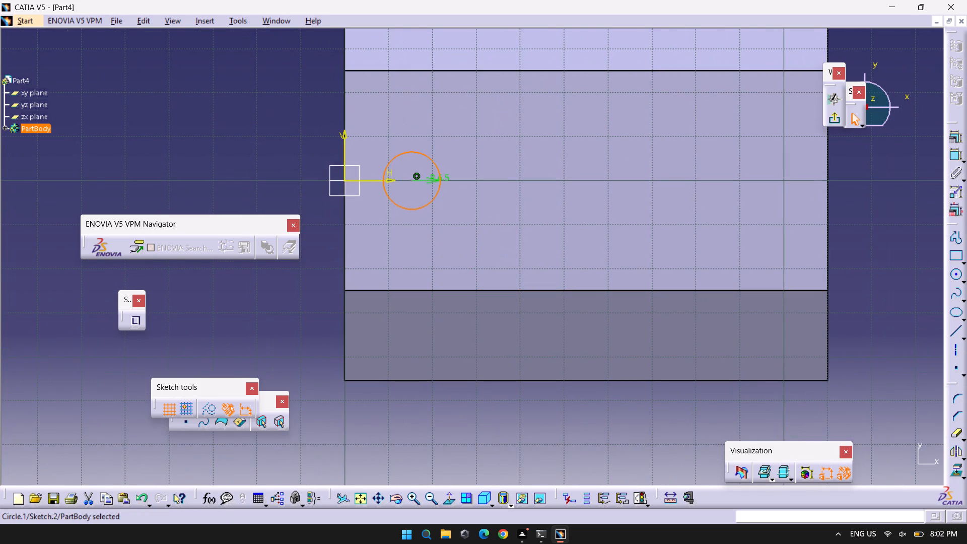
click(886, 254)
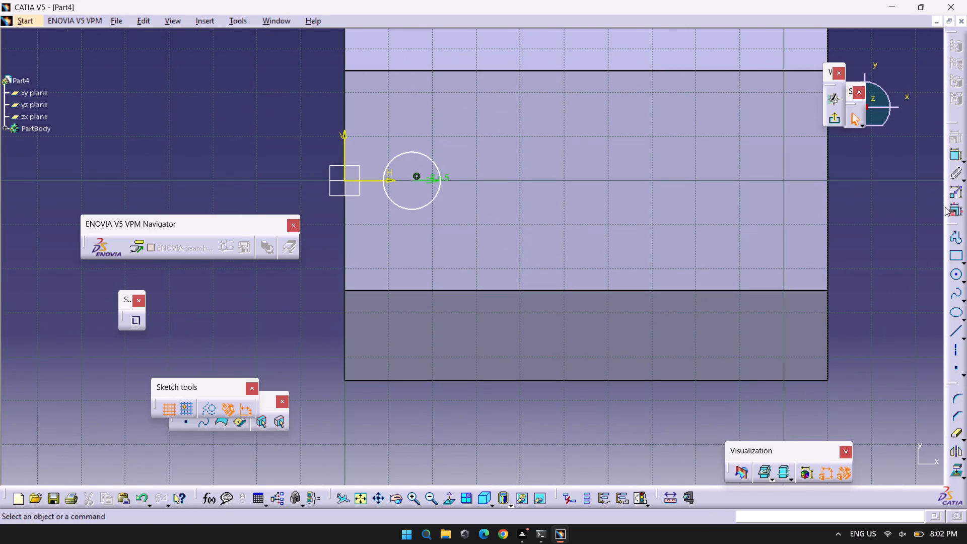
click(952, 156)
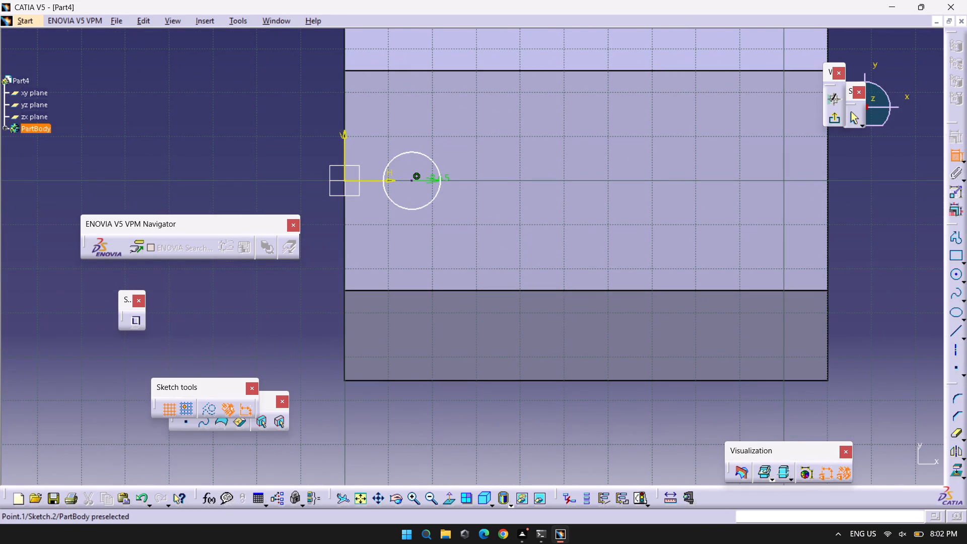
click(413, 182)
click(344, 159)
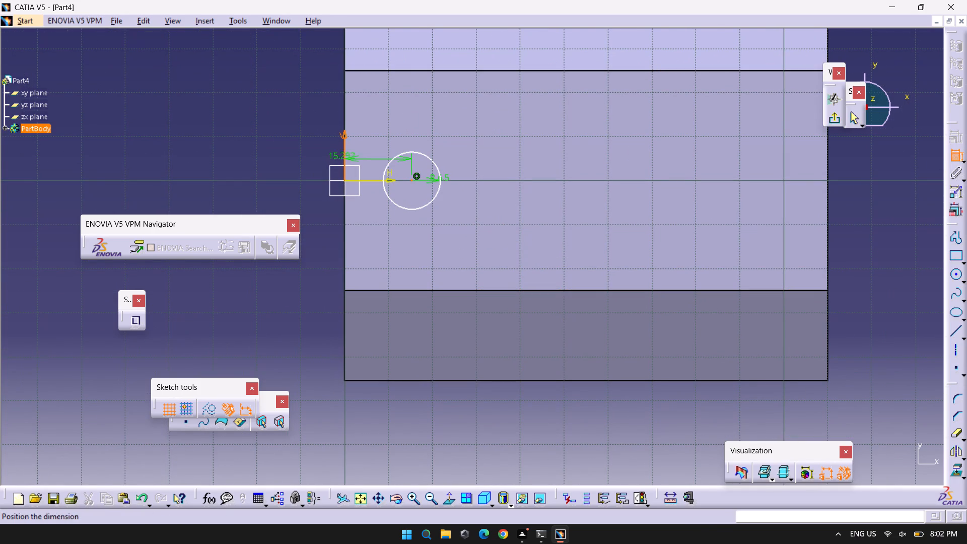
click(217, 136)
double_click(252, 134)
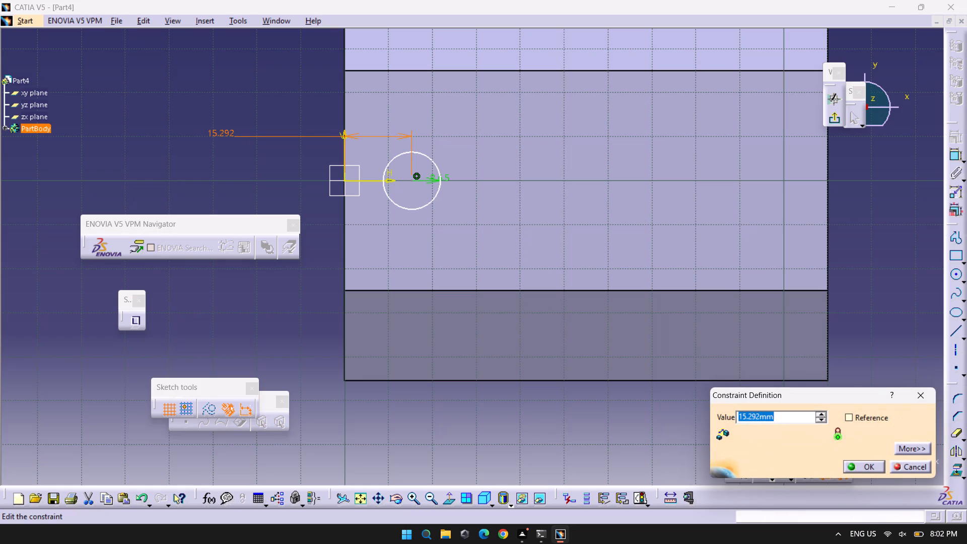
text(17.5)
key(Return)
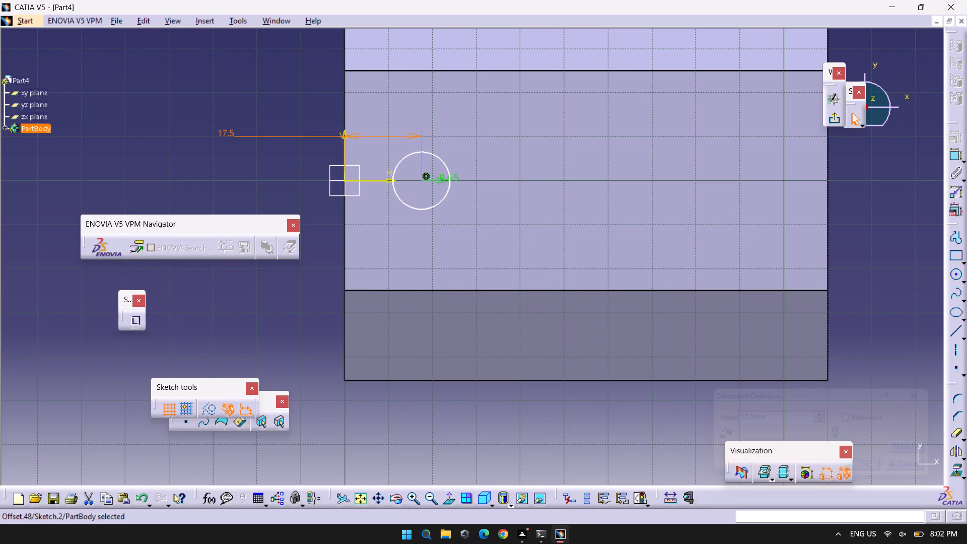
click(868, 214)
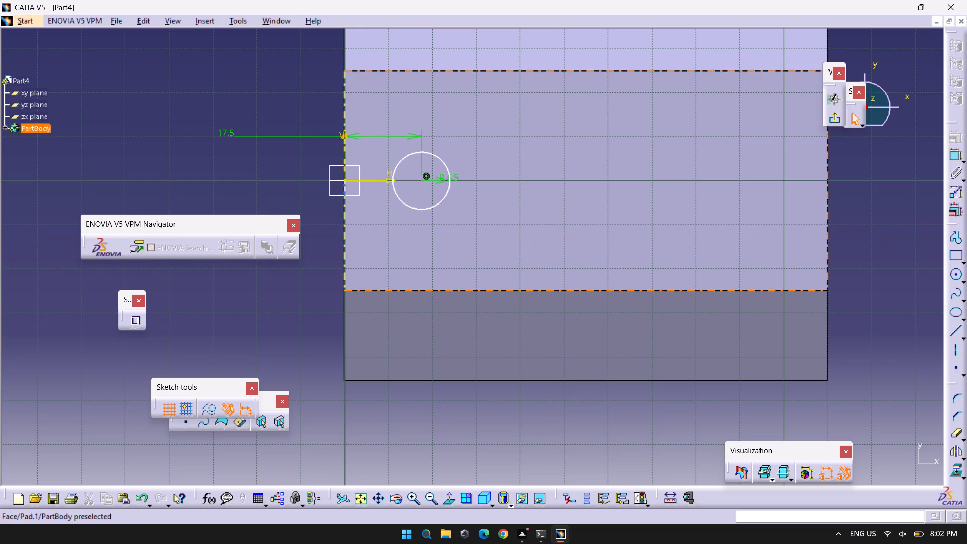
Sketch a second circle of radius 6.5 mm centred on the horizontal axis, about 39 mm from the vertical axis.
click(956, 274)
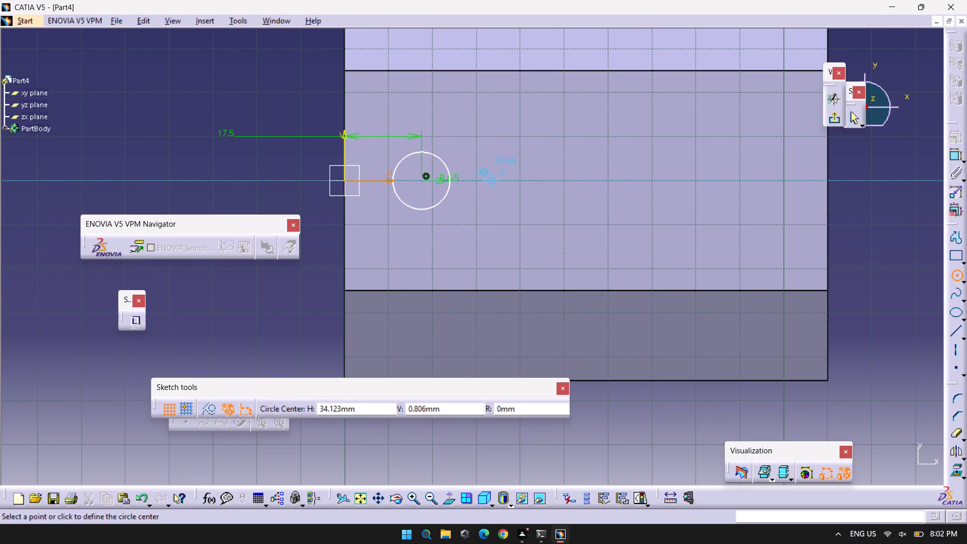
click(518, 179)
key(Tab)
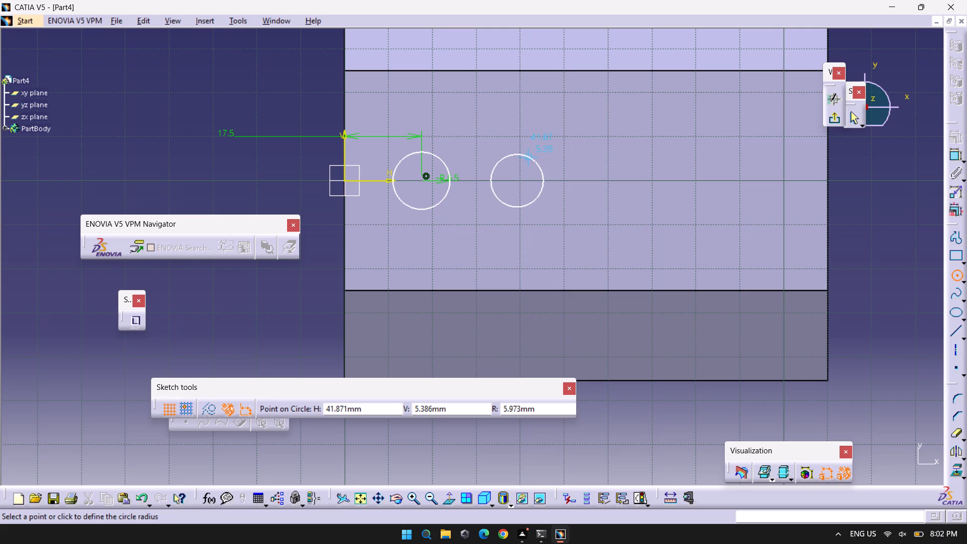
key(Tab)
key(Tab)
text(6.5)
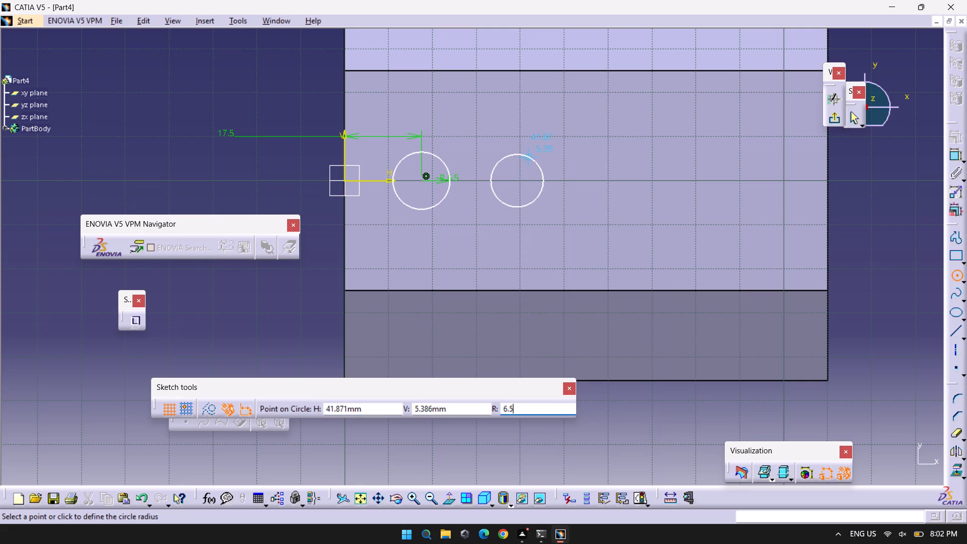
key(Return)
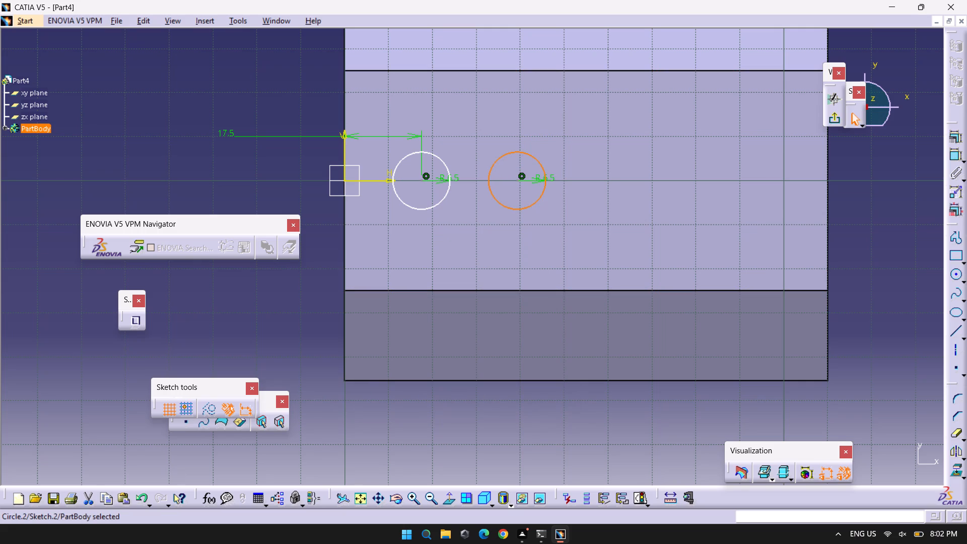
click(903, 208)
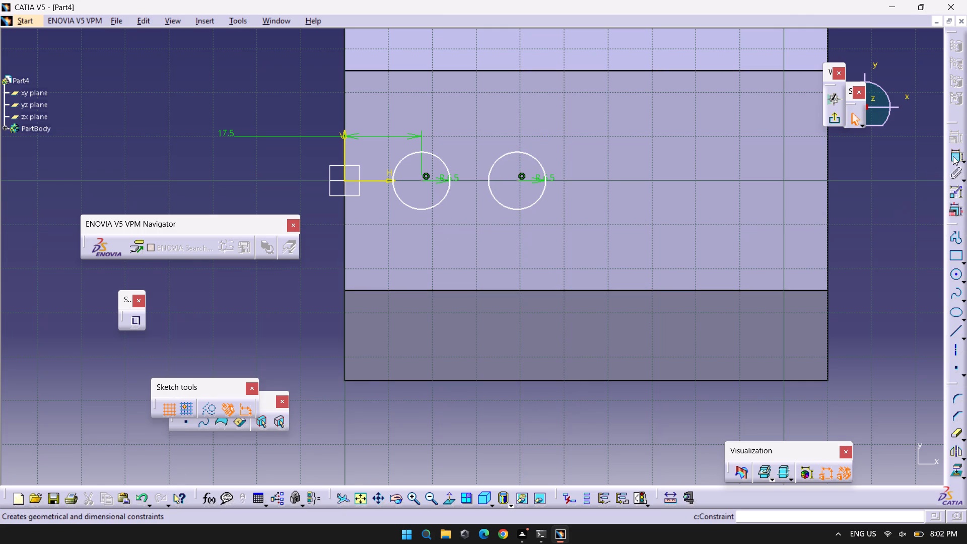
Dimension the second circle's centre from the vertical axis and set the distance to 42.5 mm.
click(953, 156)
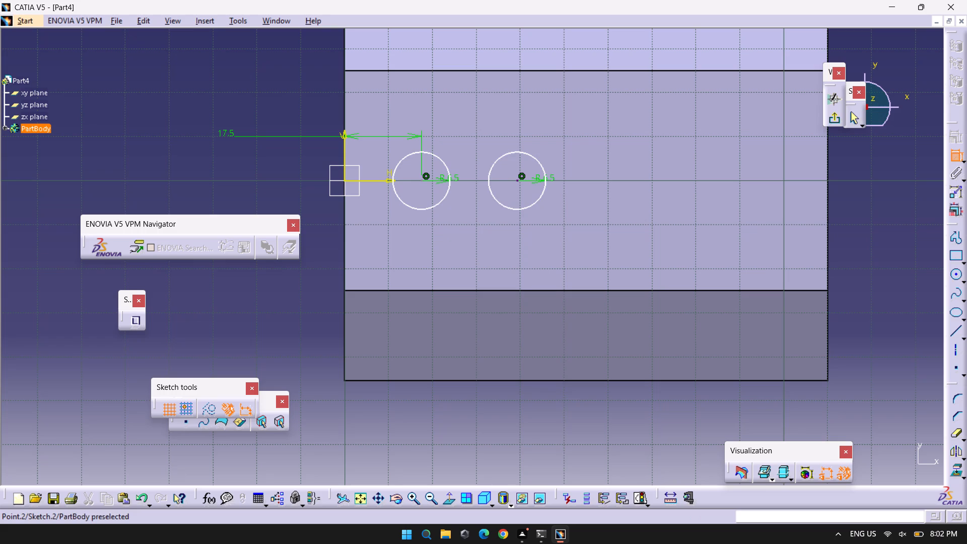
click(517, 181)
click(348, 153)
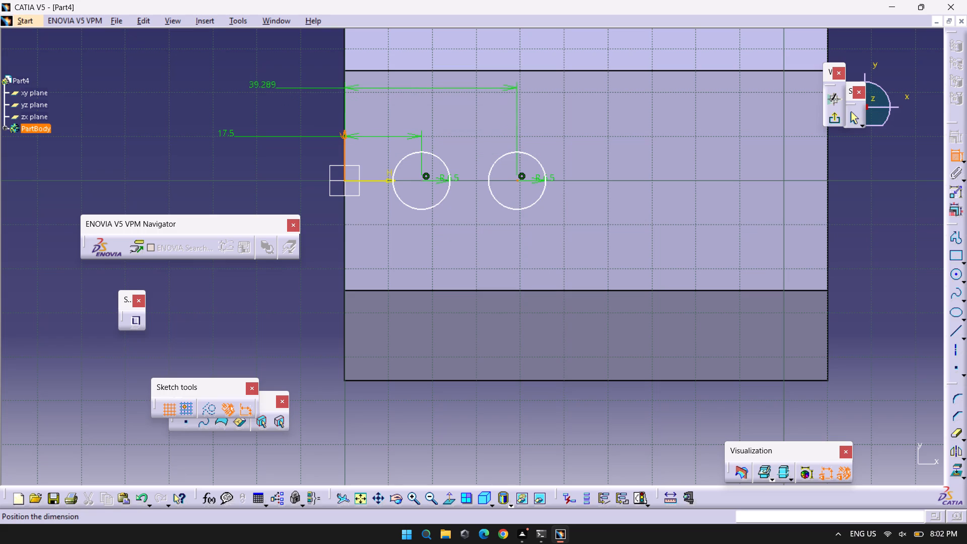
click(256, 82)
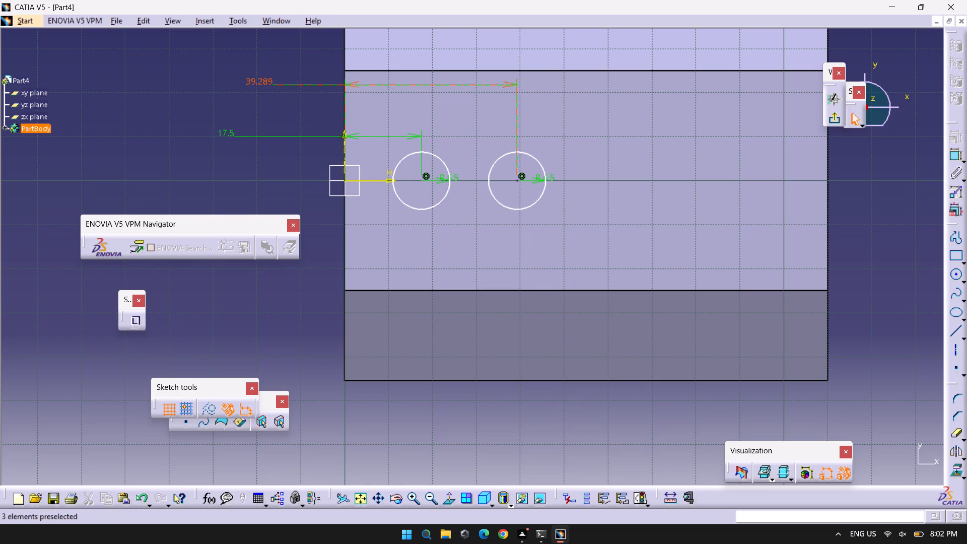
double_click(289, 85)
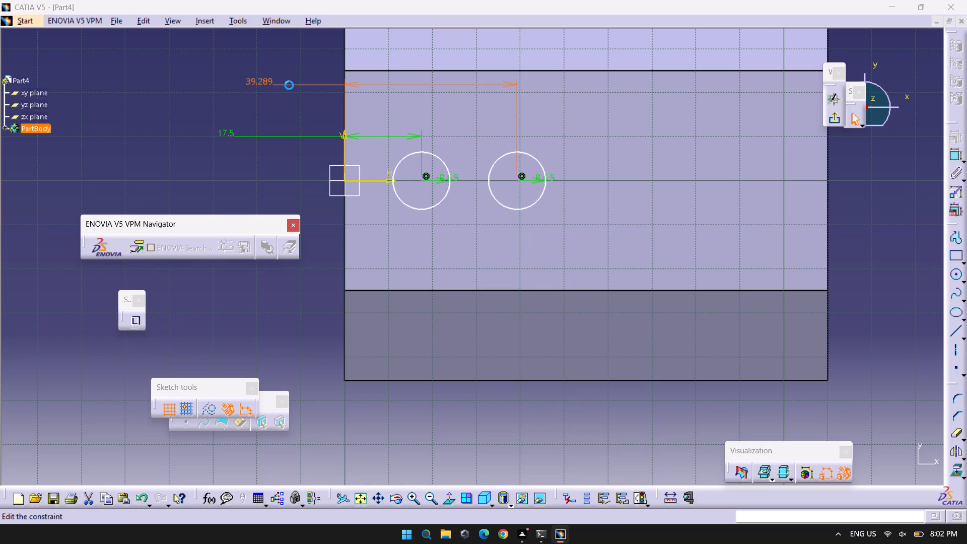
text(42.5)
key(Return)
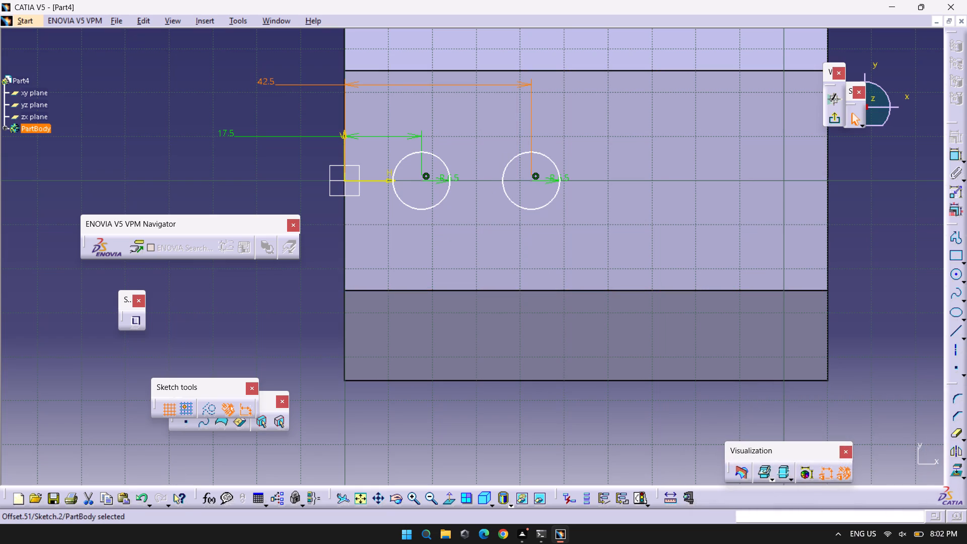
Sketch a third circle of radius 6.5 mm centred on the horizontal axis, about 66 mm from the vertical axis.
click(955, 274)
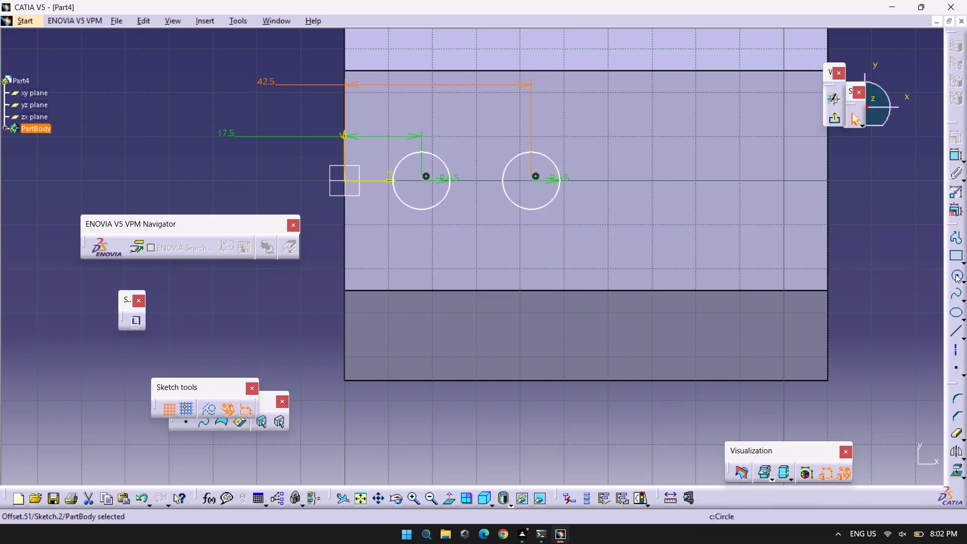
click(632, 182)
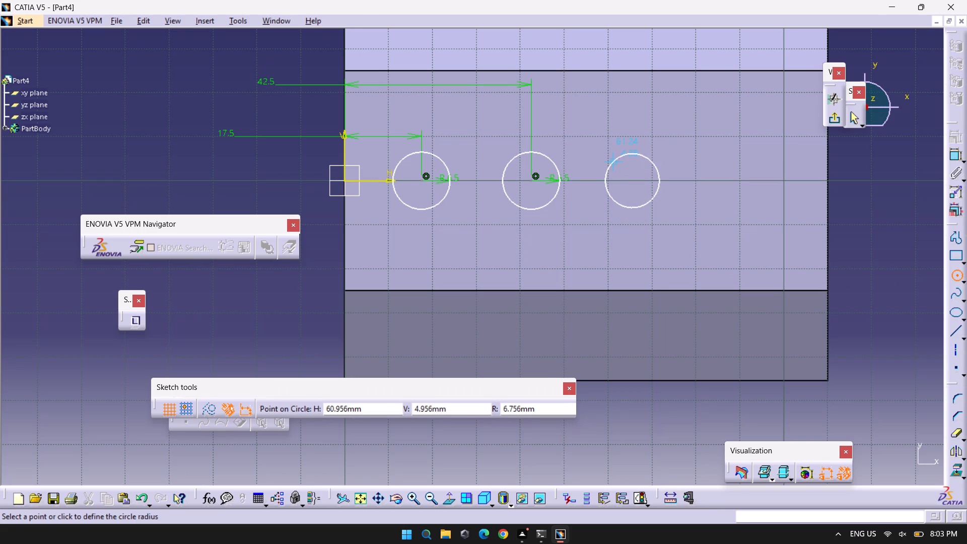
key(Tab)
key(Tab)
key(Tab)
text(6.5)
key(Return)
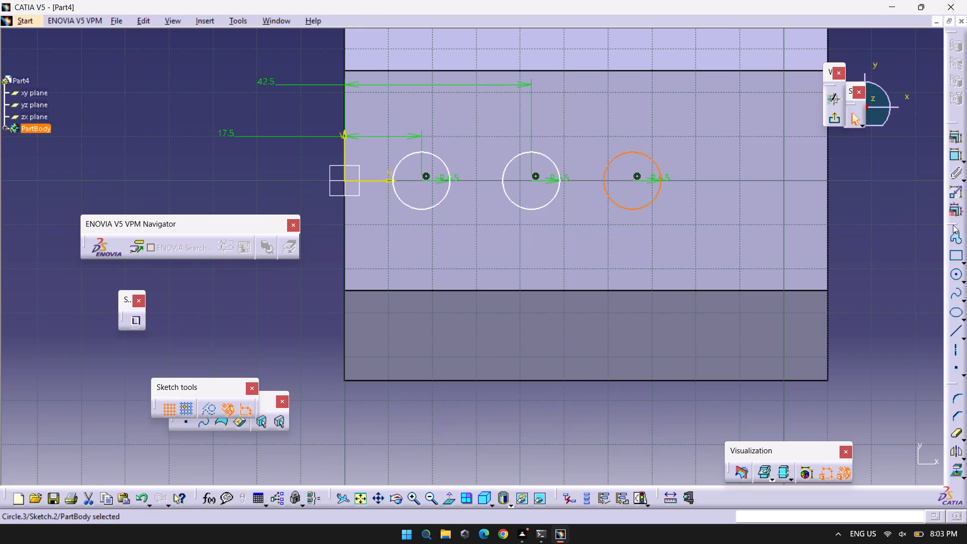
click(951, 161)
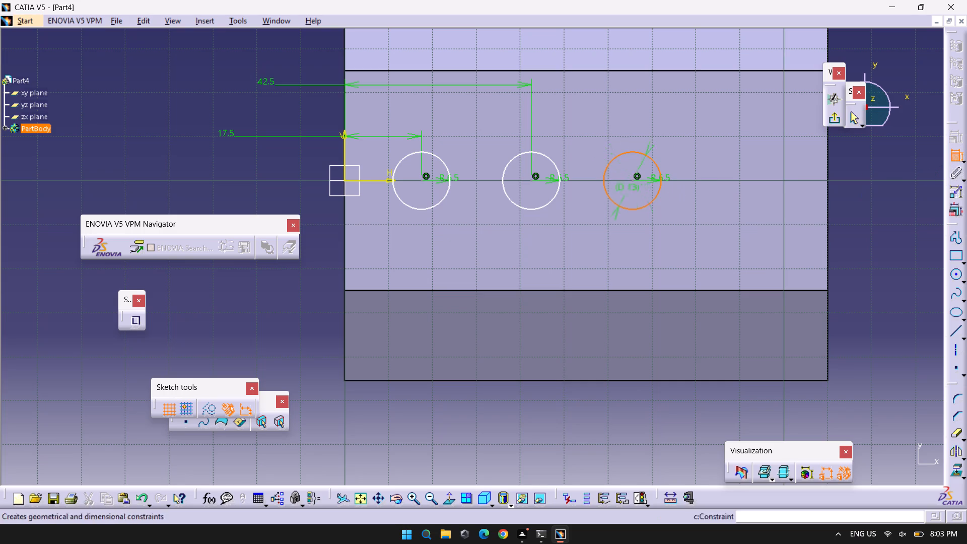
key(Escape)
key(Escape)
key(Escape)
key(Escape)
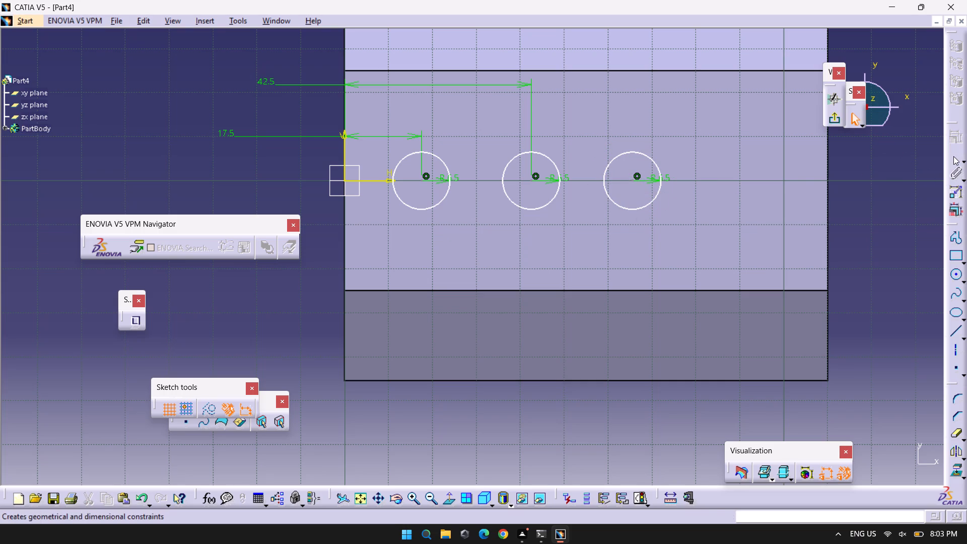
Dimension the third circle's centre from the vertical axis and set the distance to 67.5 mm.
click(953, 156)
click(633, 180)
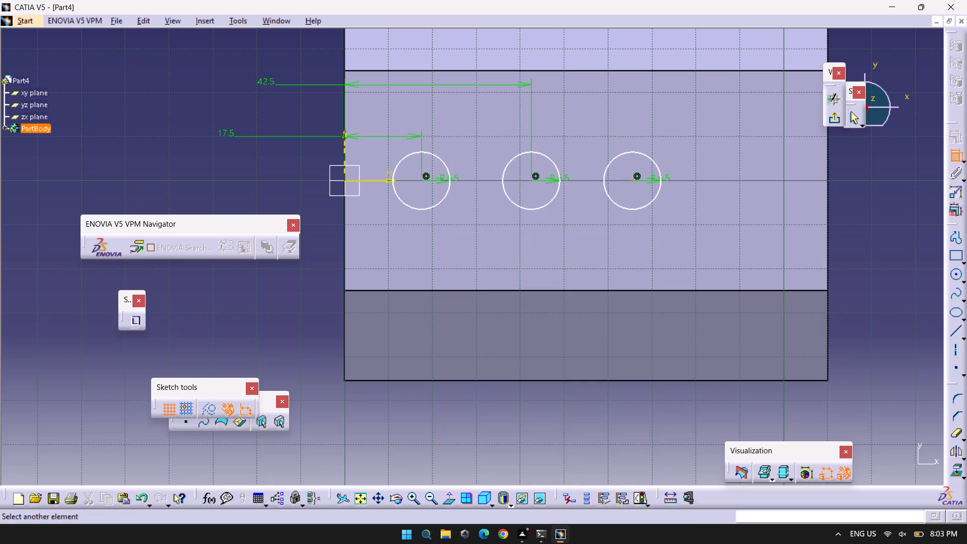
click(342, 148)
click(204, 110)
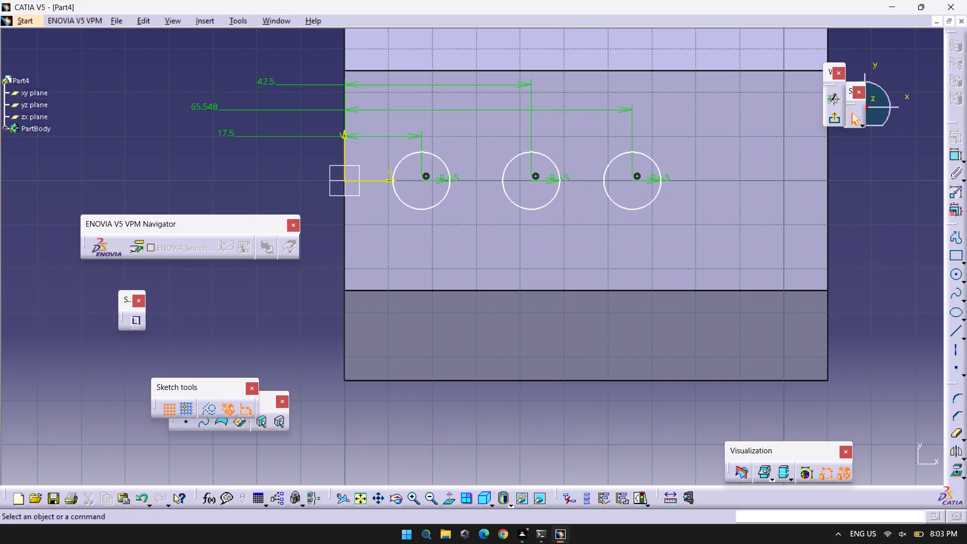
double_click(220, 108)
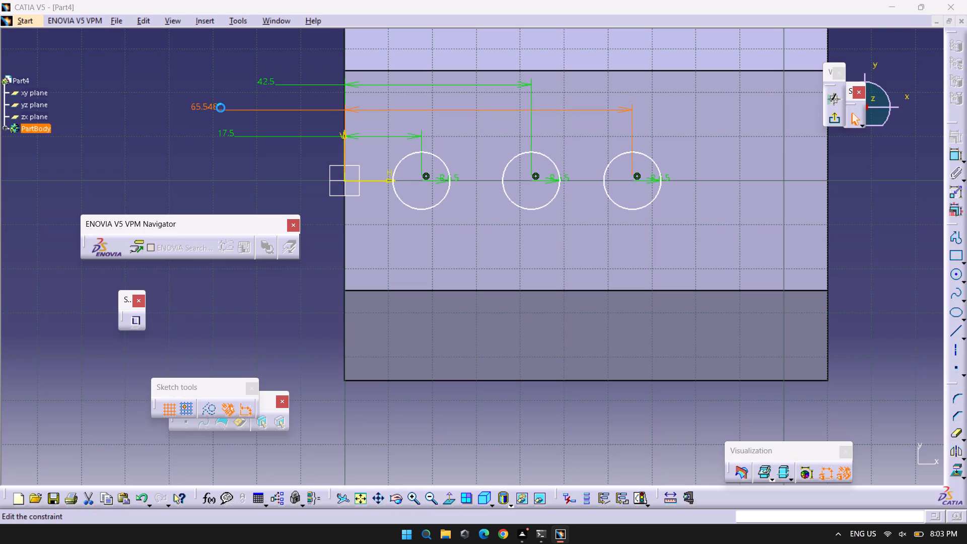
text(67.5)
key(Return)
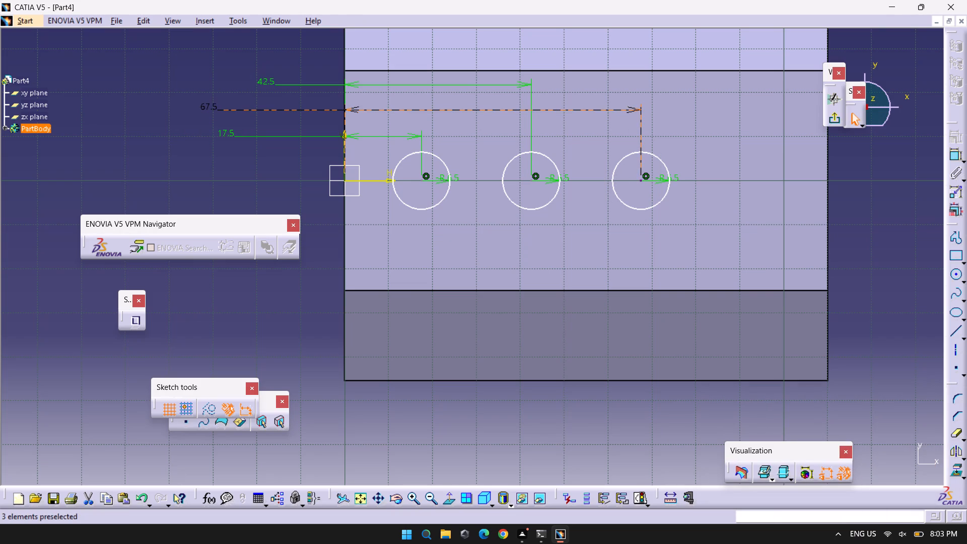
Sketch a fourth circle of radius 6.5 mm centred on the horizontal axis, about 90 mm from the vertical axis.
click(955, 275)
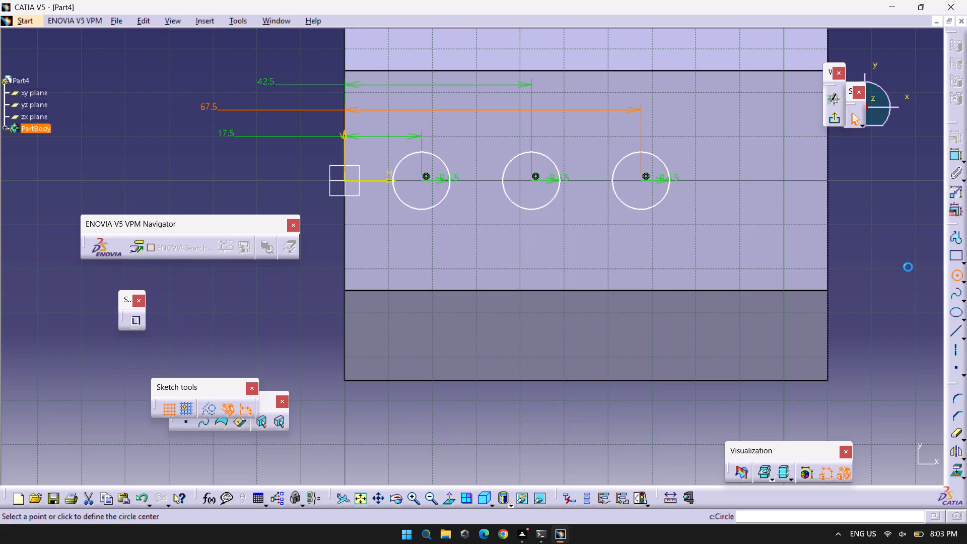
click(737, 181)
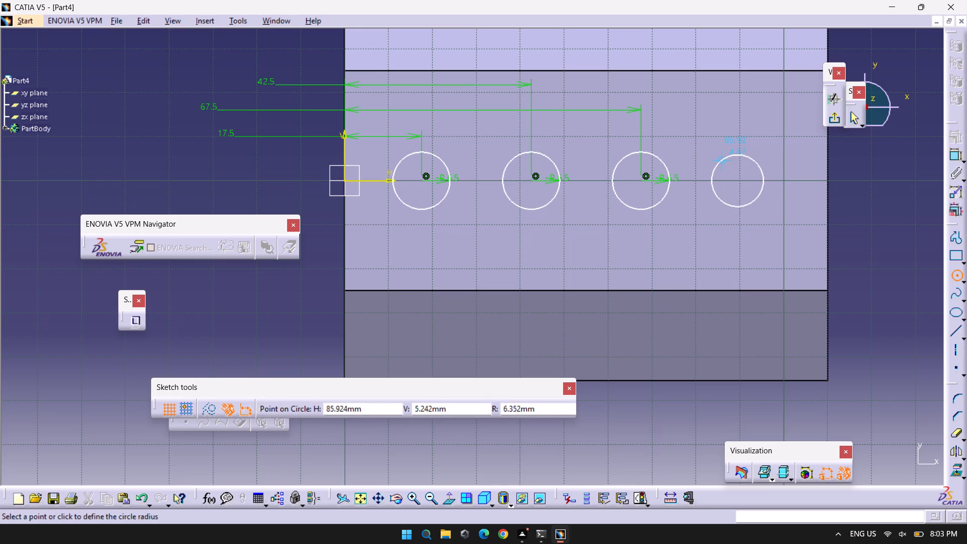
key(Tab)
key(Tab)
key(Tab)
text(6.5)
key(Return)
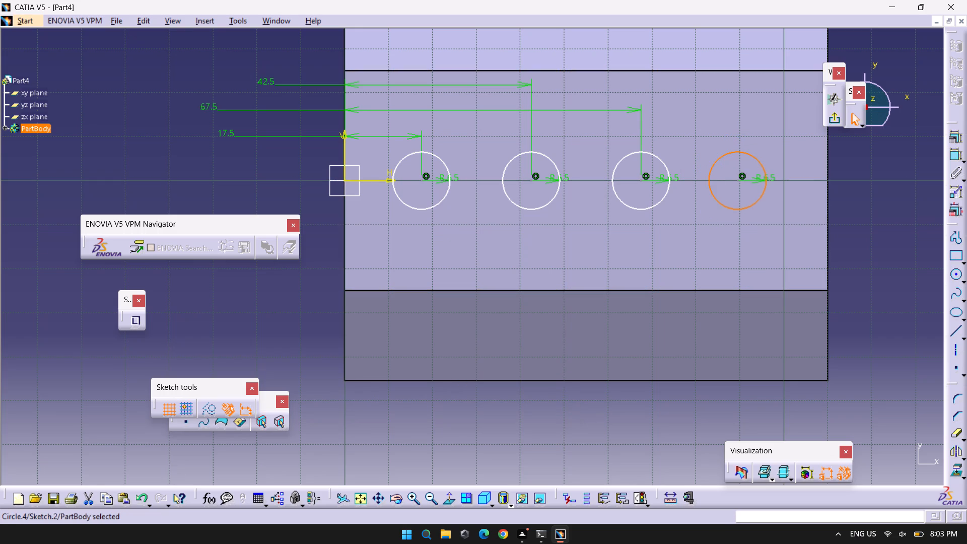
click(846, 169)
Dimension the fourth circle's centre from the vertical axis and set the distance to 92.5 mm.
click(954, 155)
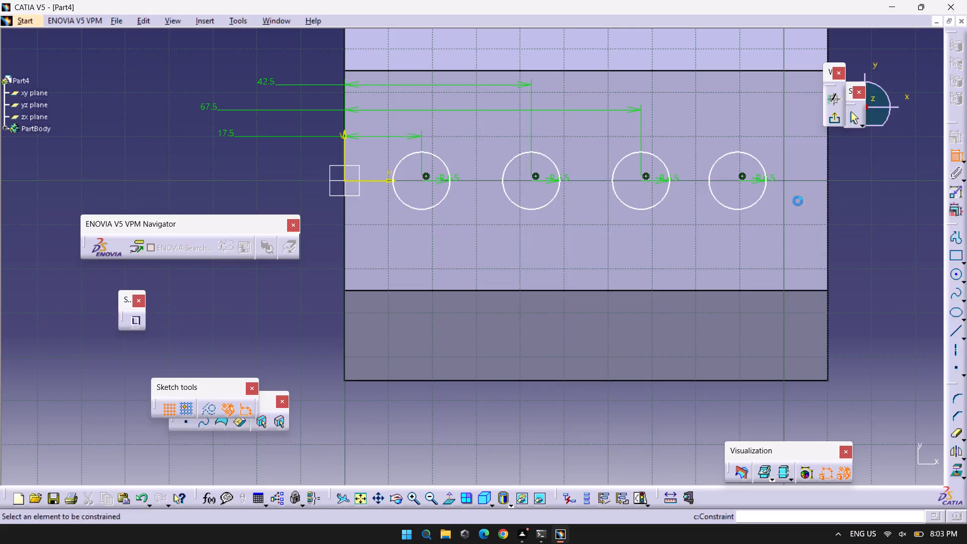
click(737, 179)
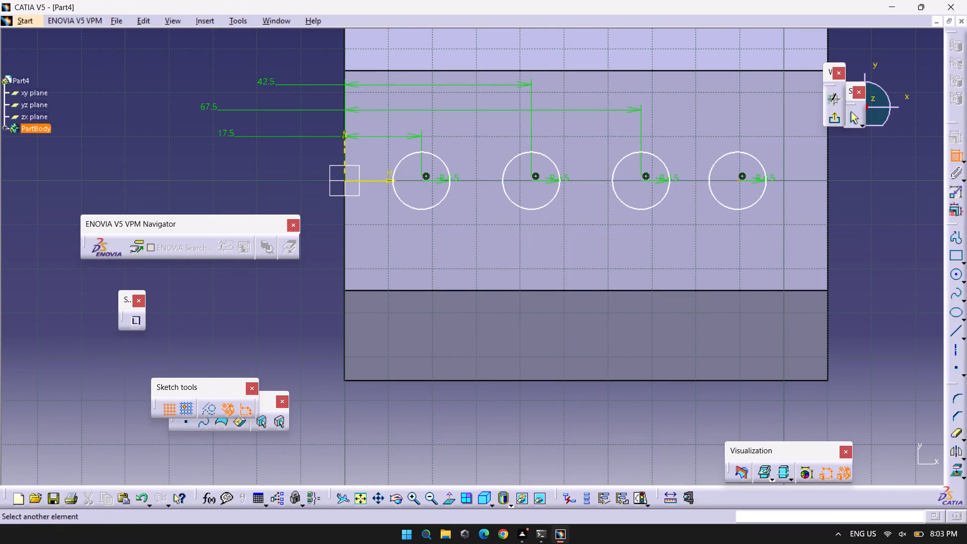
click(345, 152)
click(206, 91)
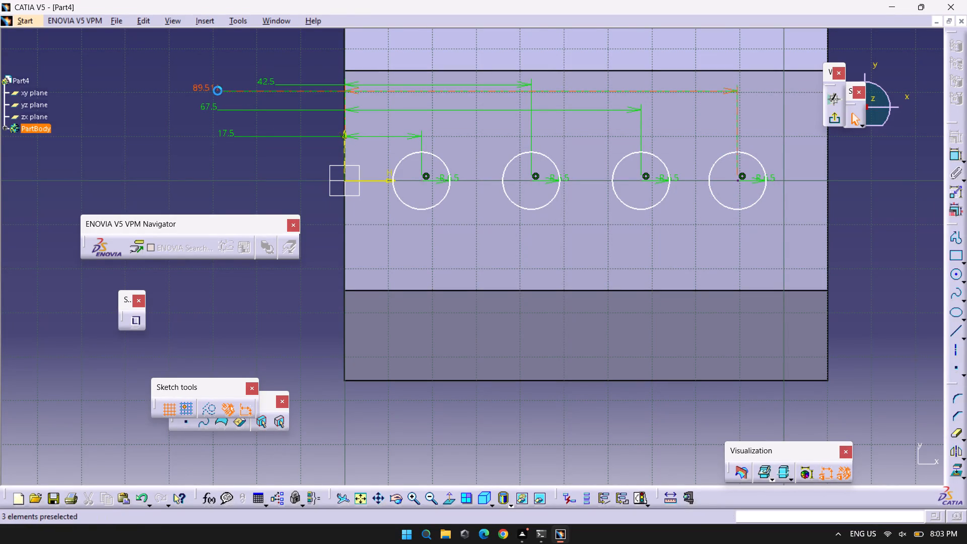
double_click(222, 92)
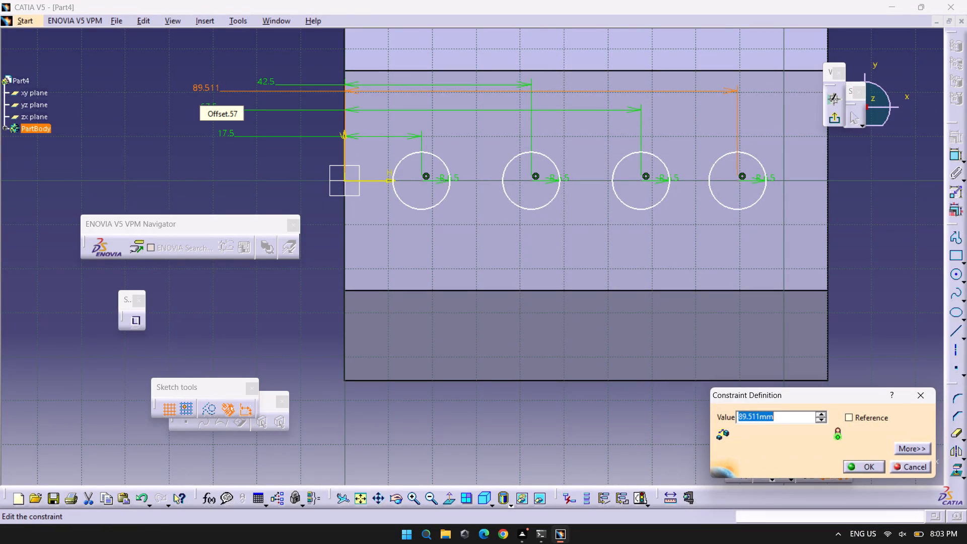
text(92.5)
key(Return)
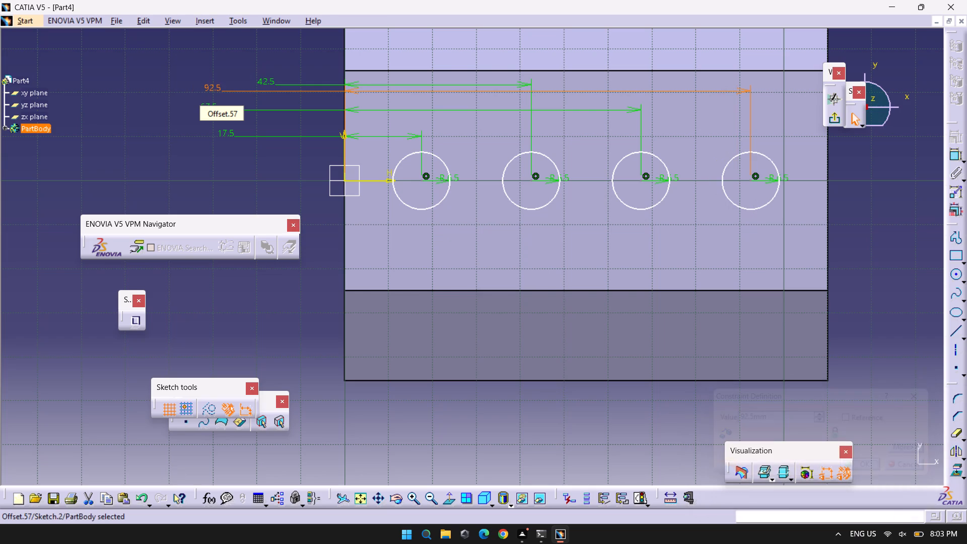
Exit the sketch and cut the four circles into the pad with a Pocket 30 mm deep.
click(839, 123)
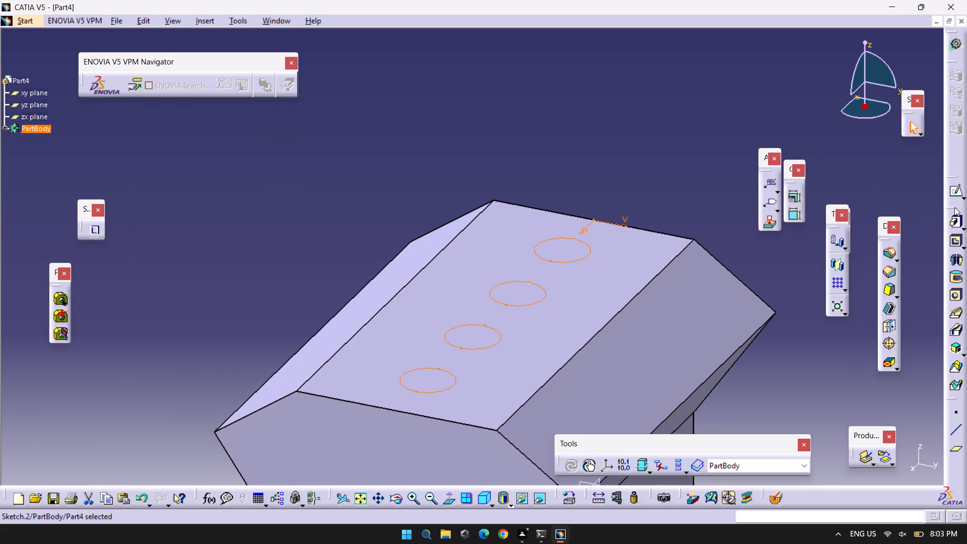
click(955, 236)
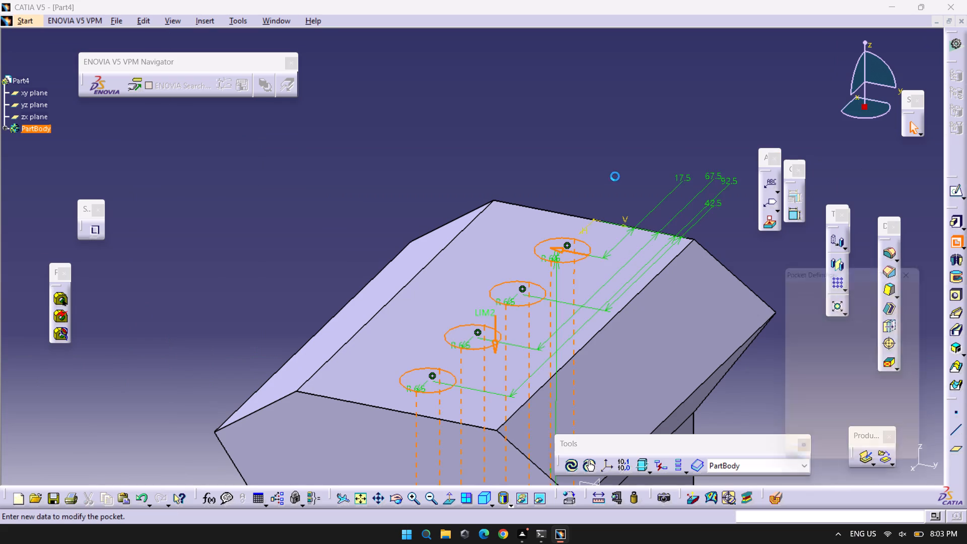
middle_drag(615, 176, 613, 0)
double_click(881, 319)
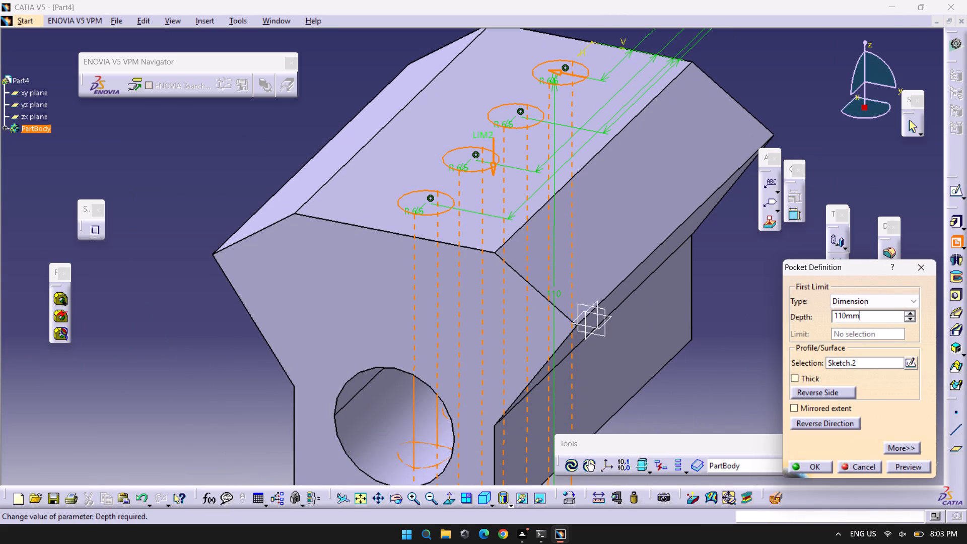
text(30)
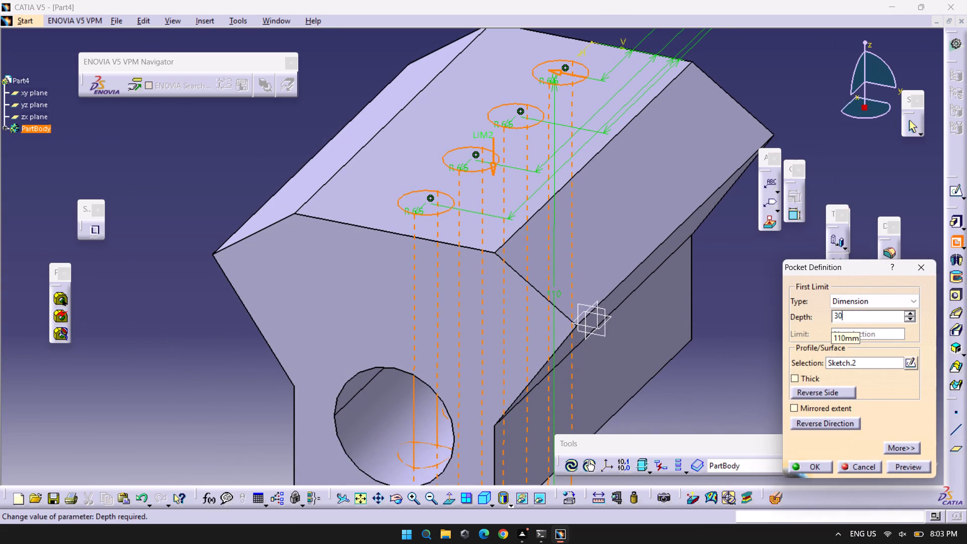
key(Return)
click(833, 376)
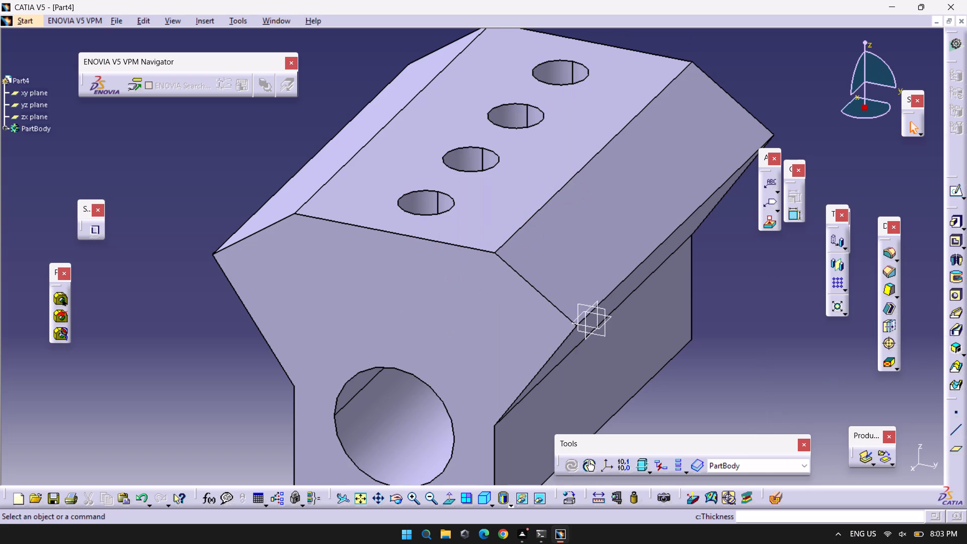
Start a new sketch on the sloped face adjoining the flat top face, on the pad's positive y side.
click(570, 241)
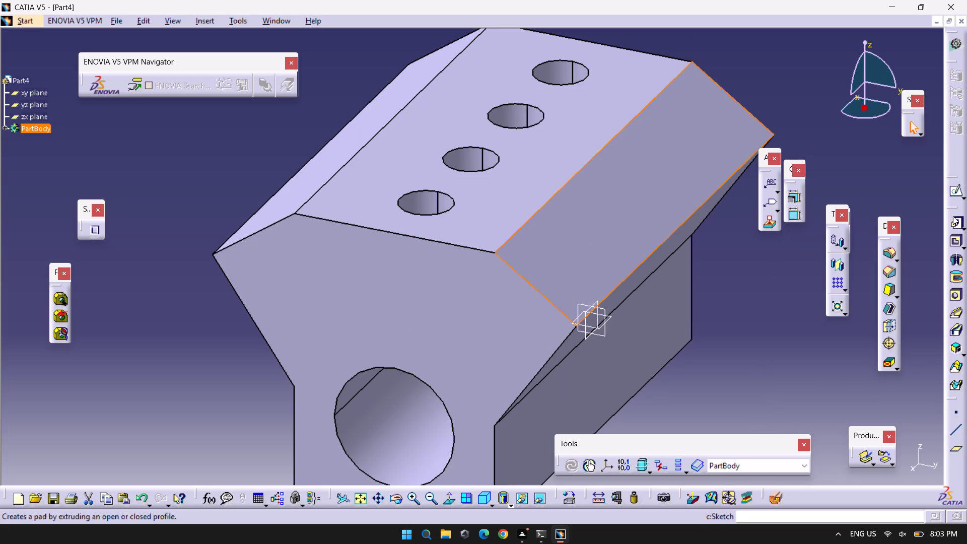
click(956, 191)
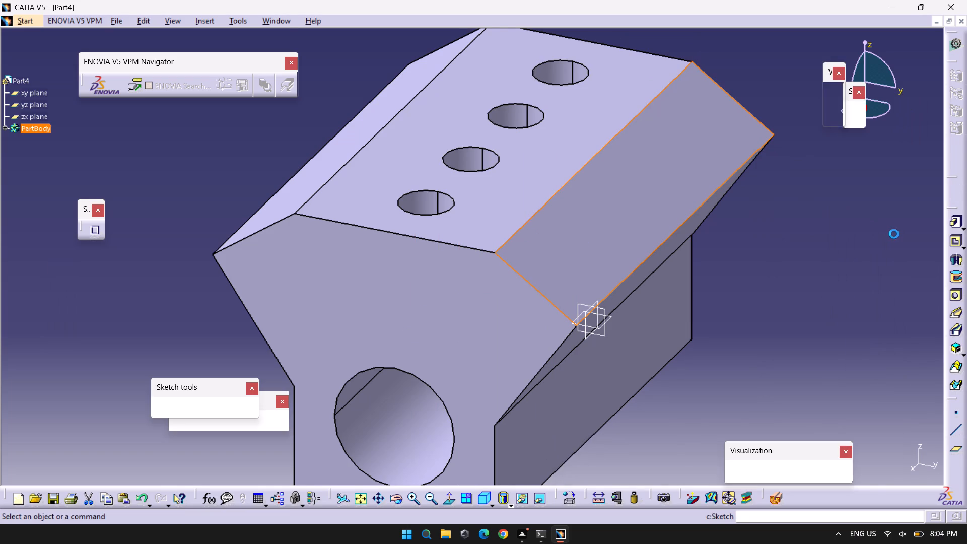
middle_drag(312, 293, 85, 83)
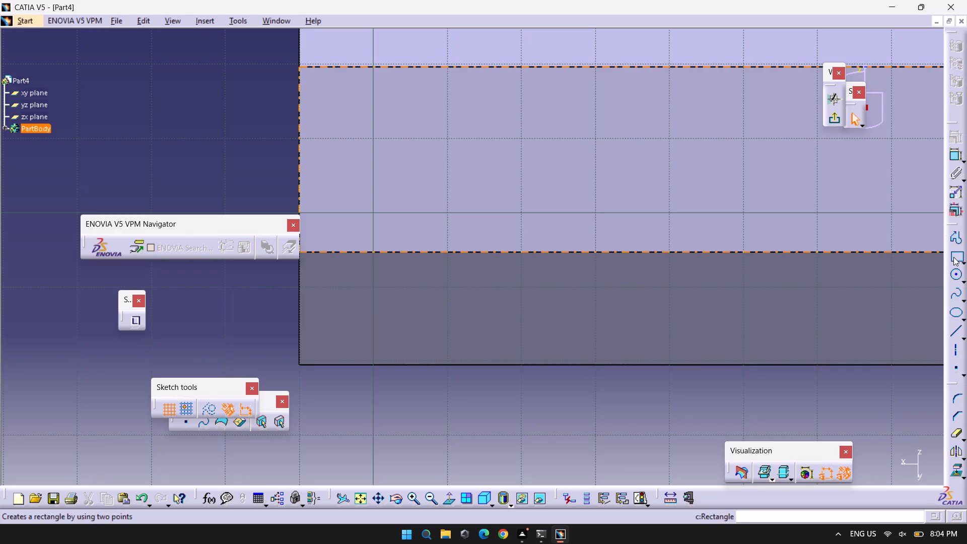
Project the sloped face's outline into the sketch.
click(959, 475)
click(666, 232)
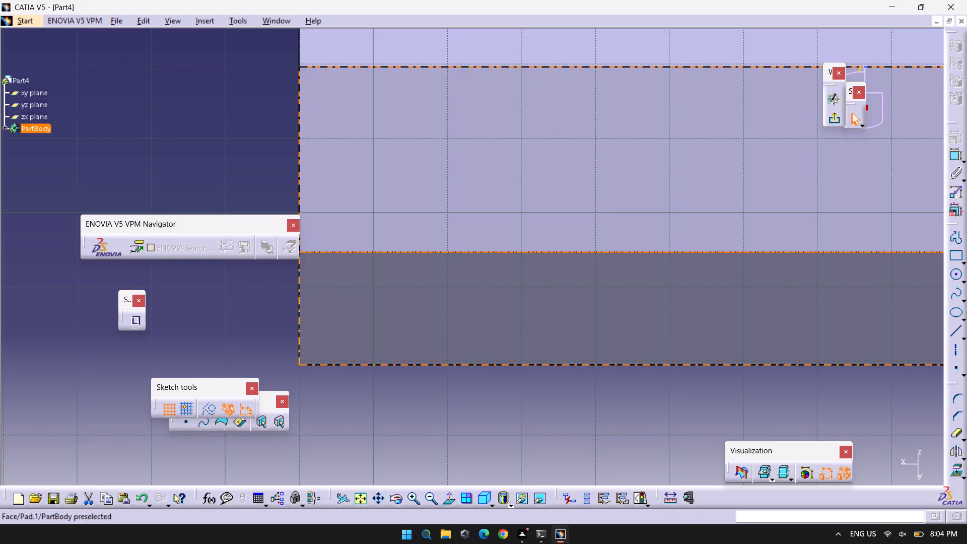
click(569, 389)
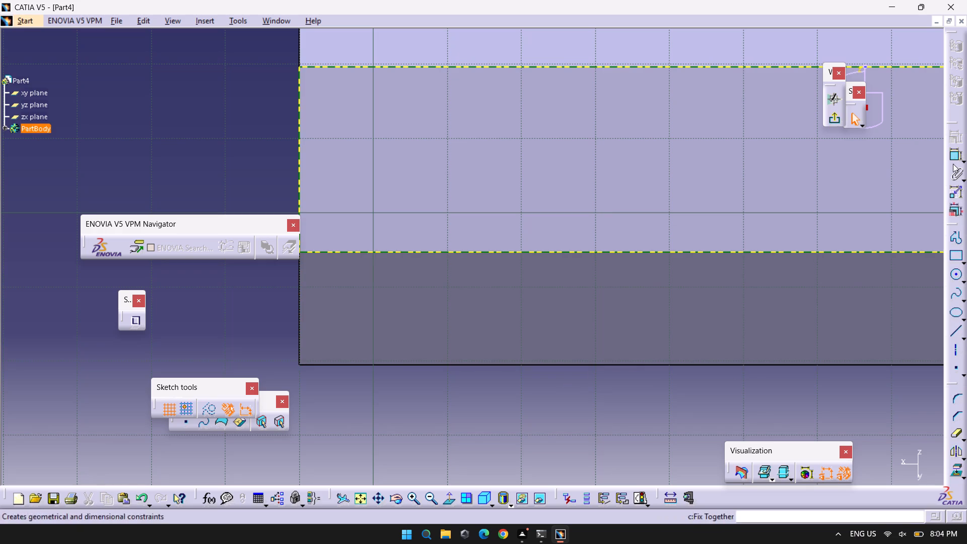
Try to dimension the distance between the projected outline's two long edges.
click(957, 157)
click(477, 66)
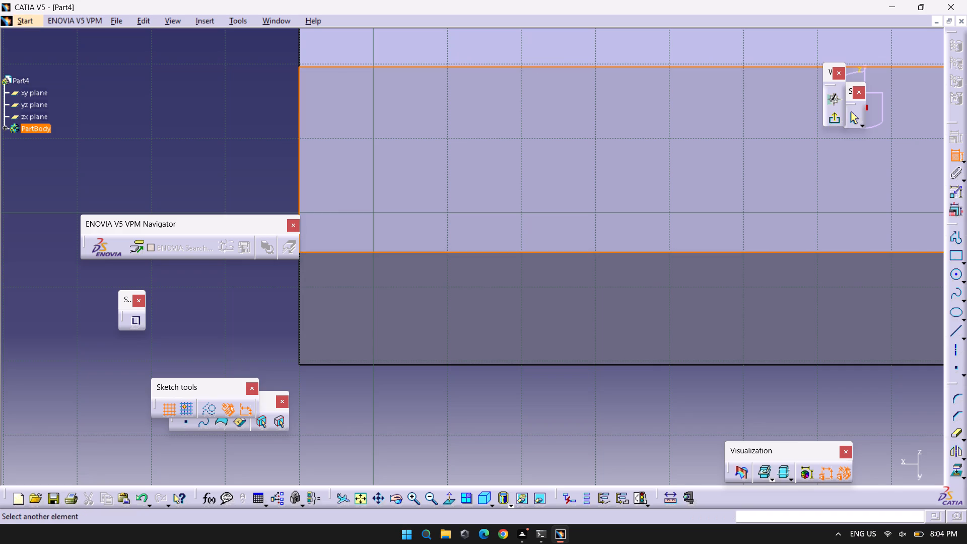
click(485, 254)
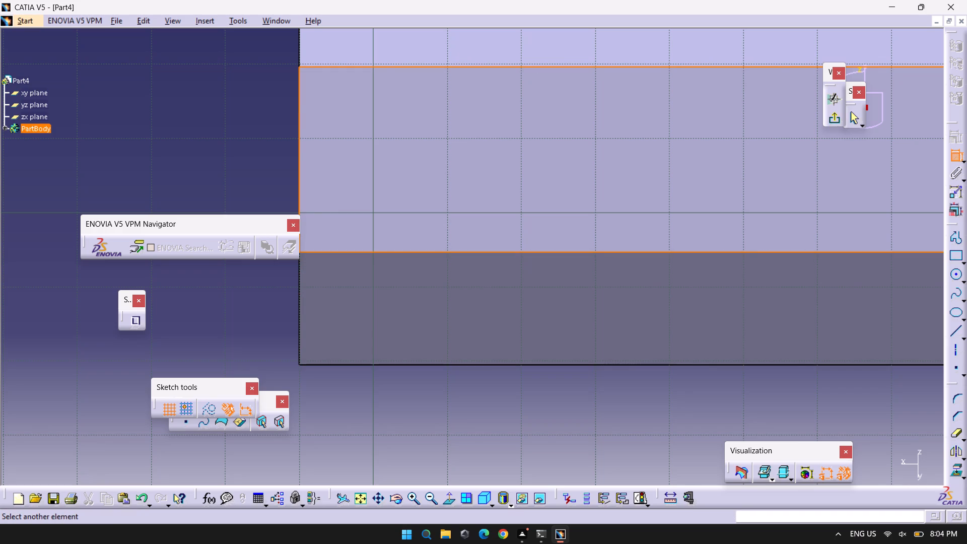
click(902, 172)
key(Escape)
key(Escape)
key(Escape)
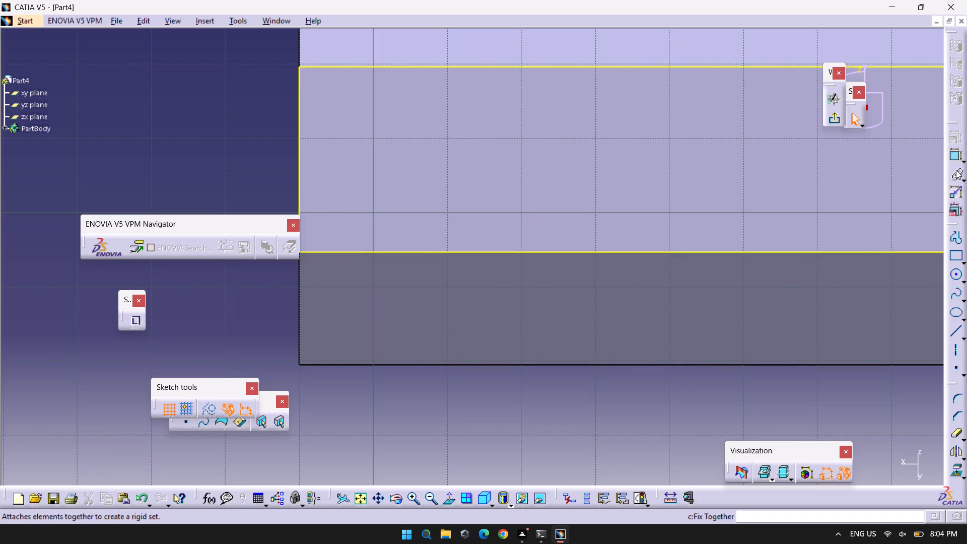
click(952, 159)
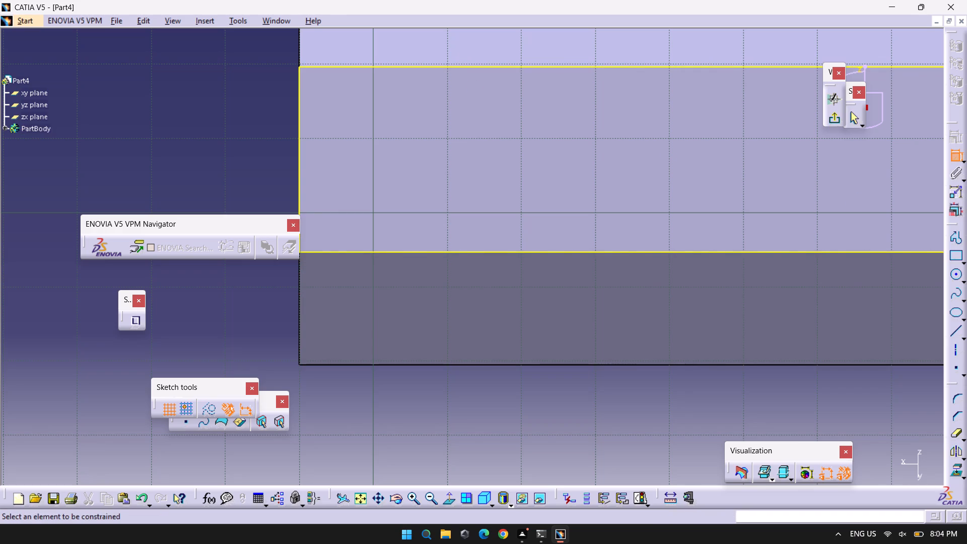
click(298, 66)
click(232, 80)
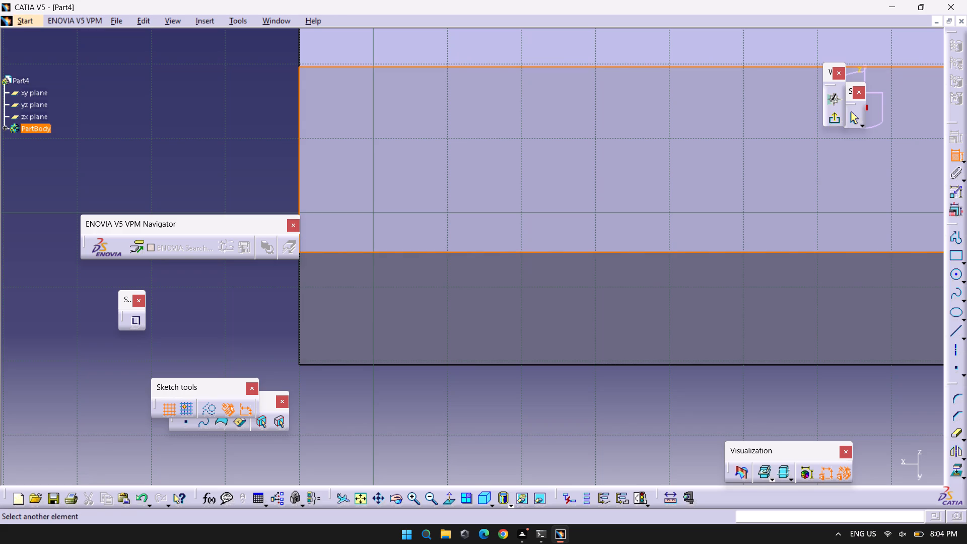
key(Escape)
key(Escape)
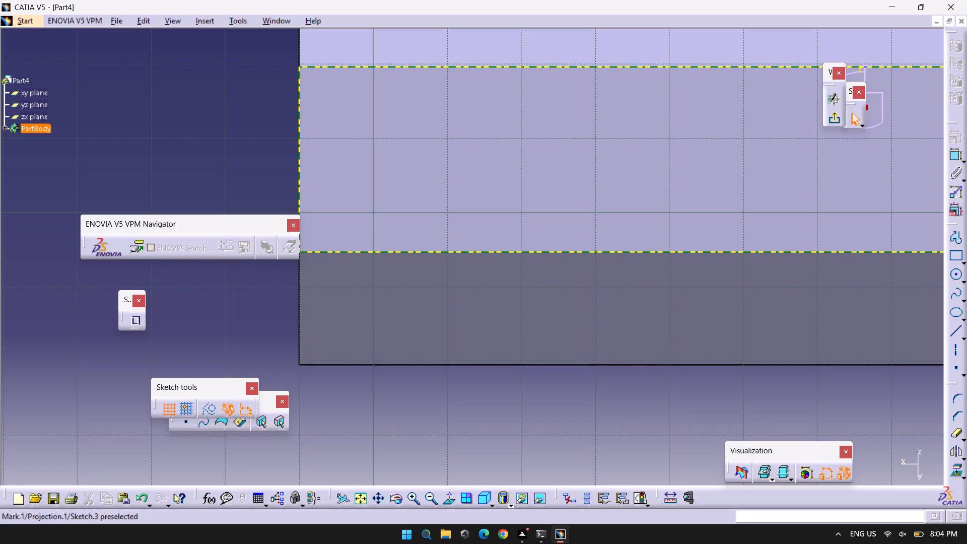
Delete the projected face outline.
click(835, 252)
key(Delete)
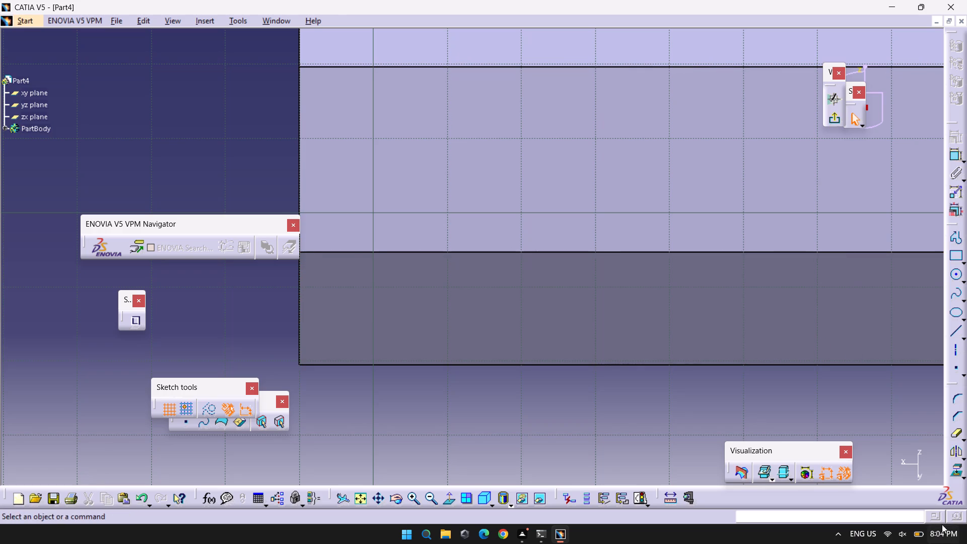
Project the sloped face's two long edges individually into the sketch, starting with the one shared with the flat top face.
click(956, 477)
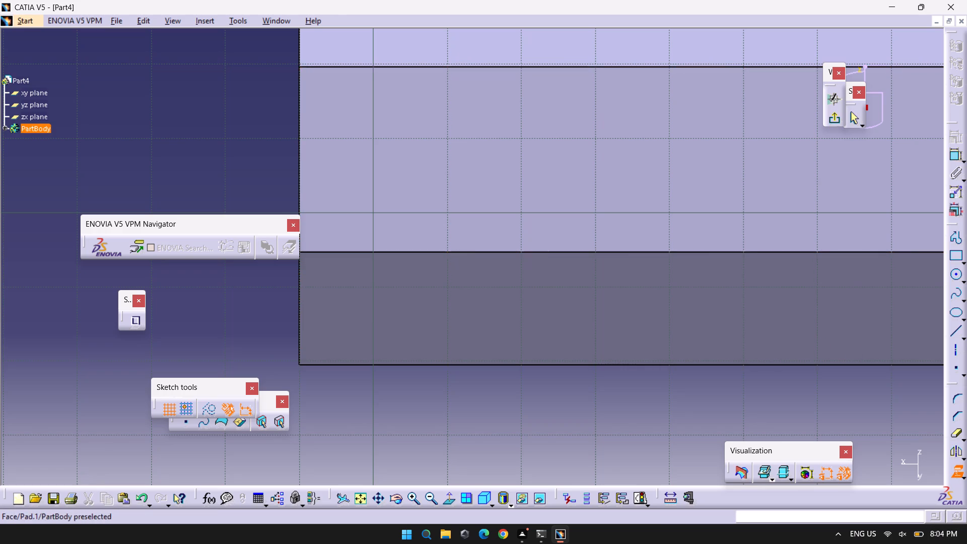
click(601, 65)
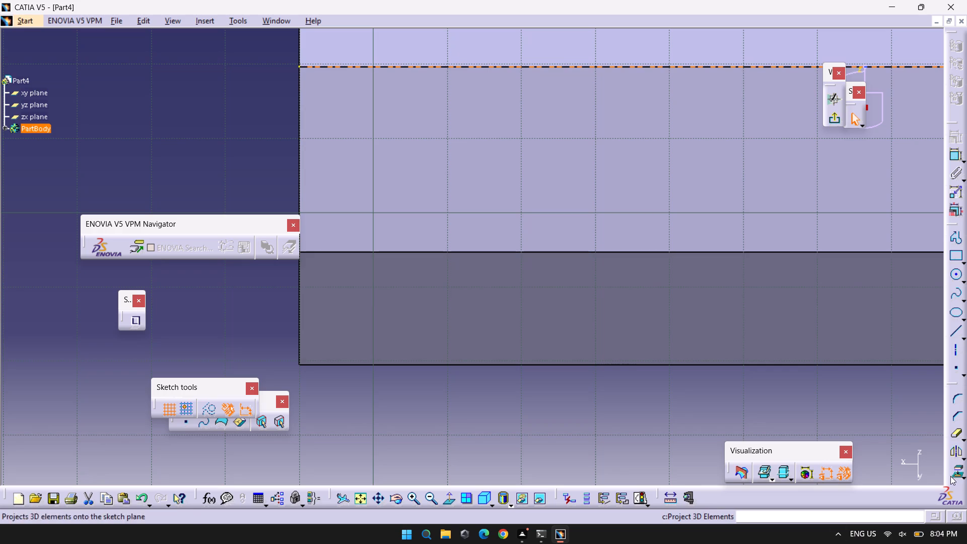
click(953, 474)
key(Escape)
key(Escape)
key(Escape)
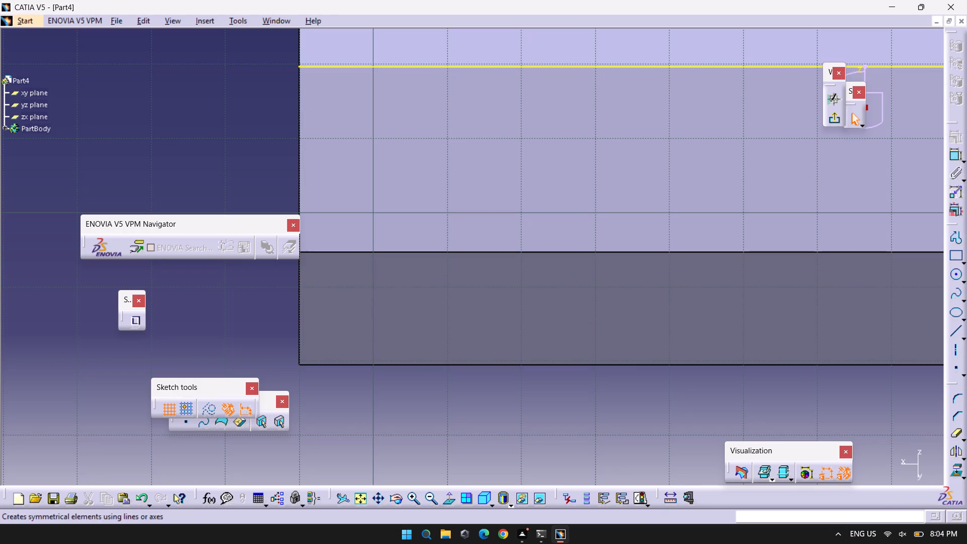
click(956, 464)
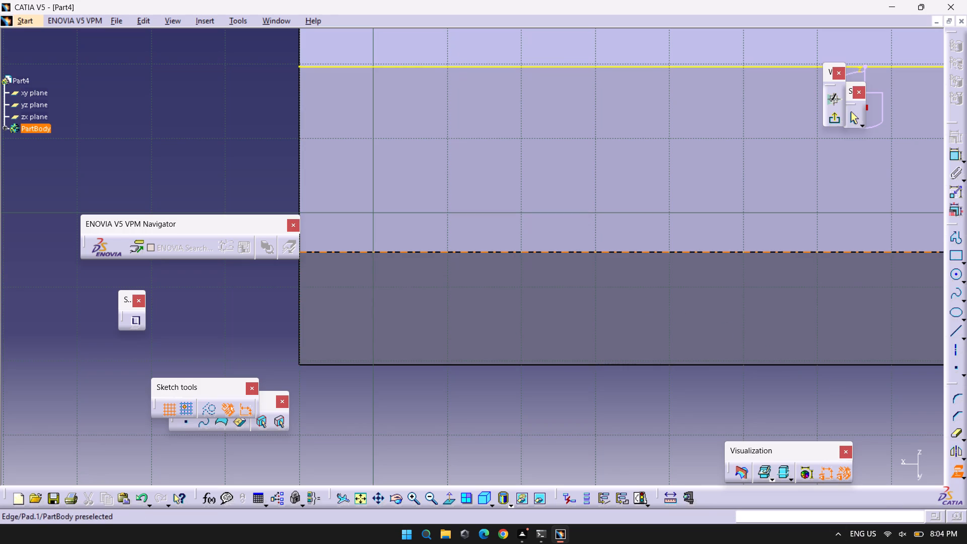
click(713, 252)
click(836, 439)
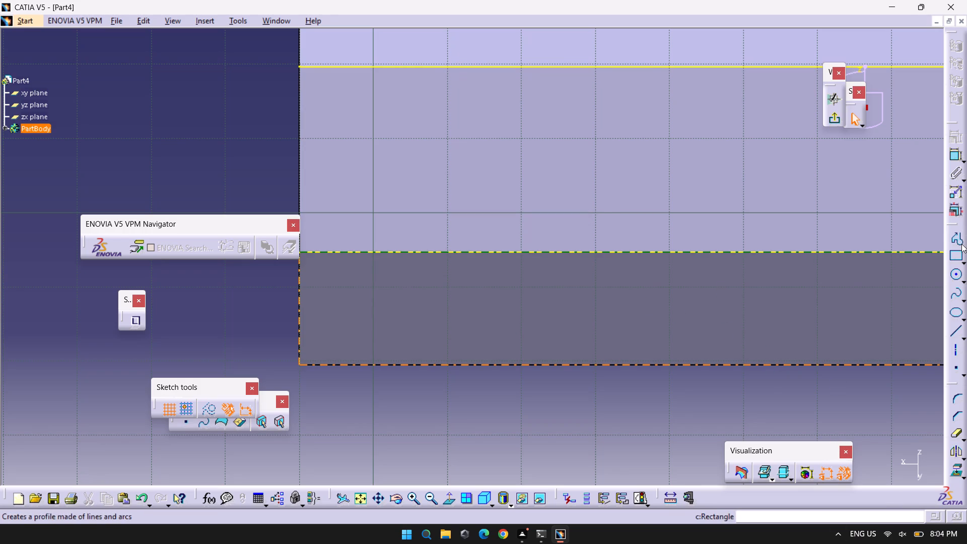
Dimension the distance between the two projected edges and place the dimension outside the face.
click(954, 154)
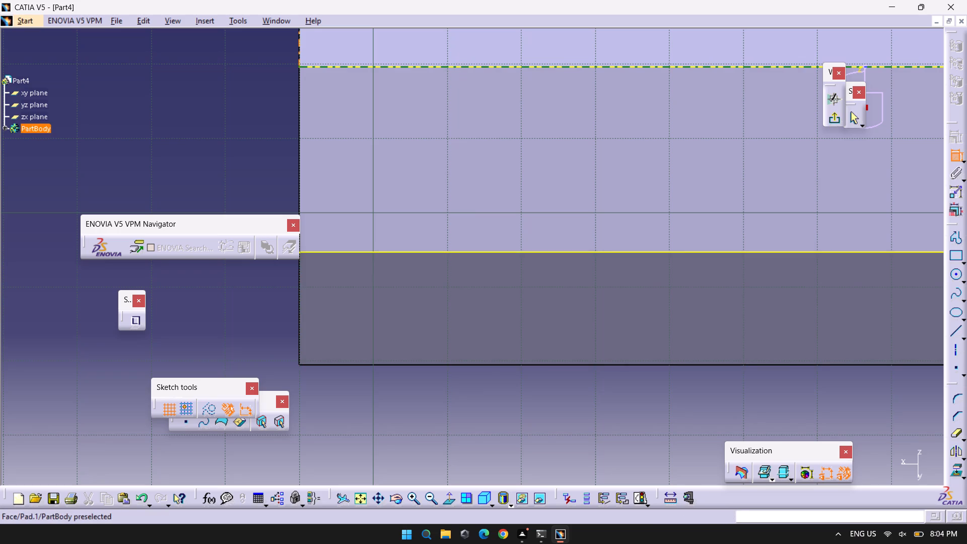
click(544, 68)
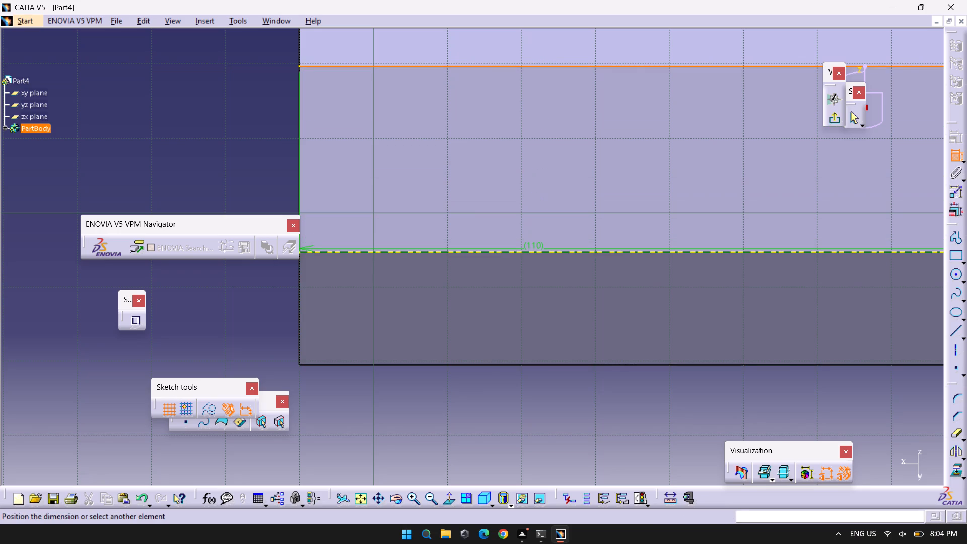
click(533, 251)
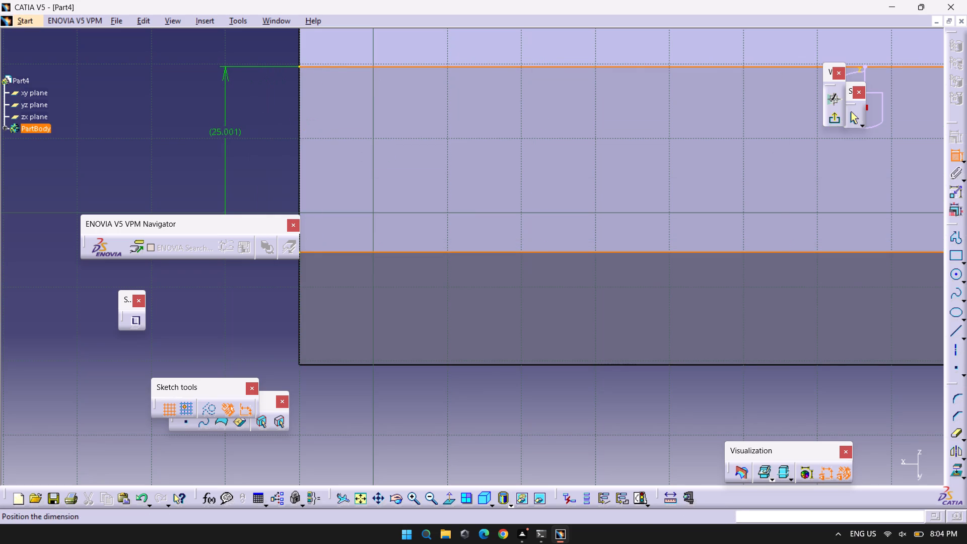
click(226, 137)
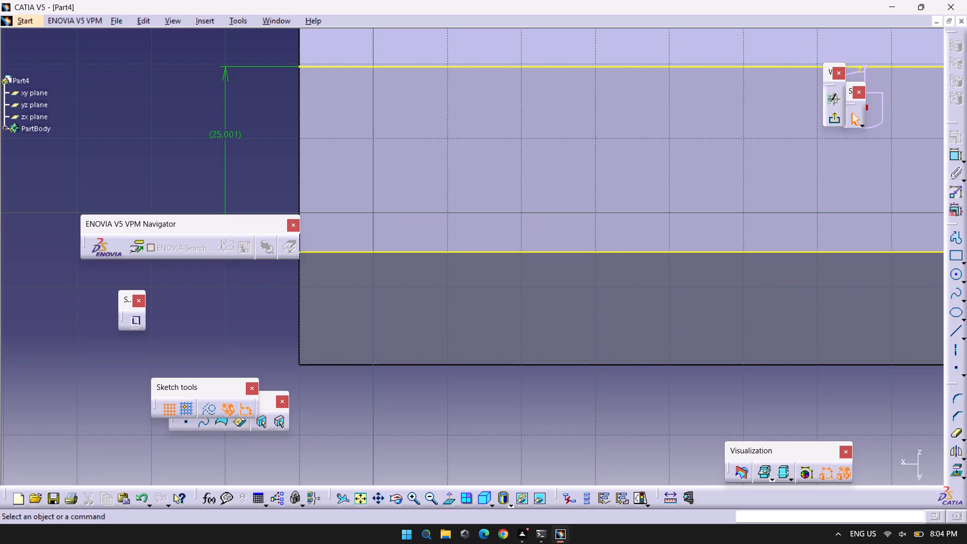
Start a Profile at the upper projected edge's endpoint farthest from the vertical axis, with a 12.5 mm vertical line down the face's short edge.
click(955, 233)
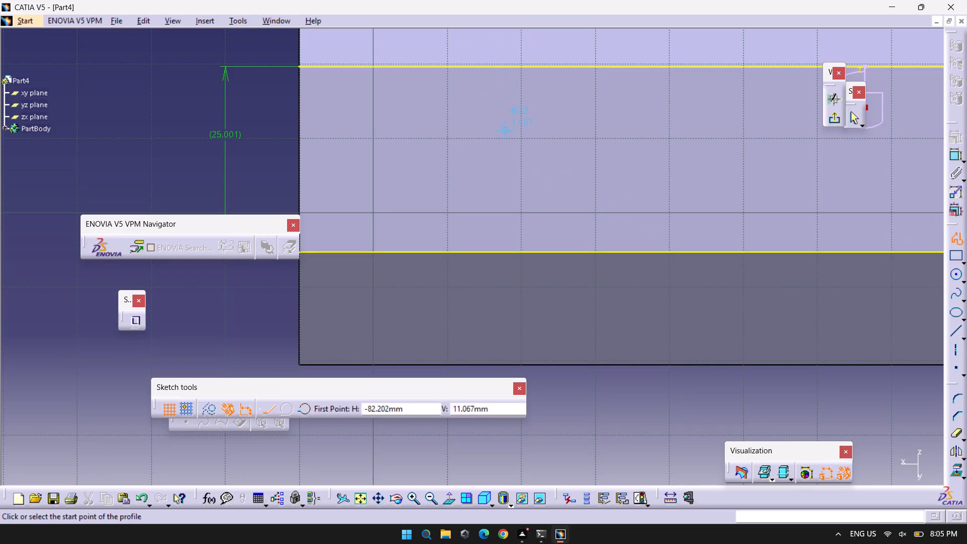
click(299, 67)
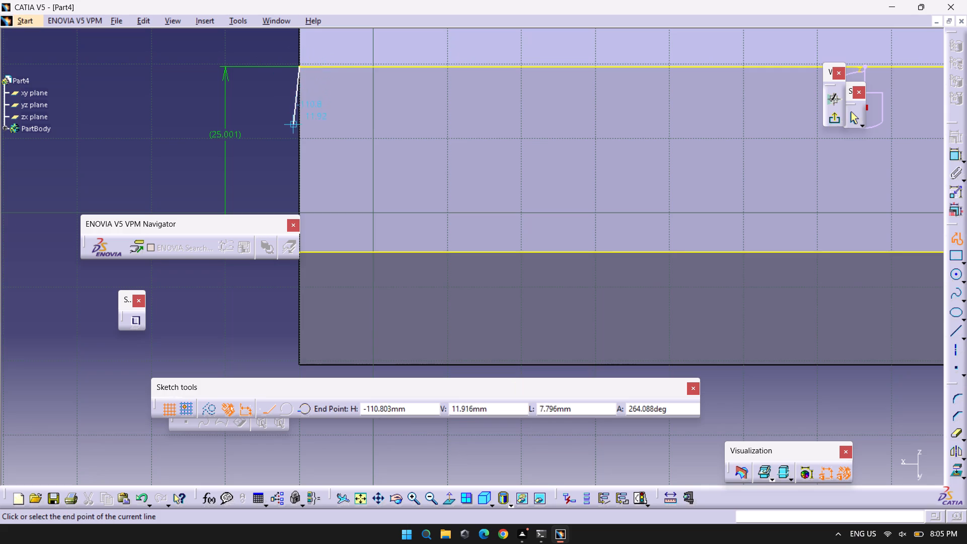
key(Tab)
key(Tab)
key(Tab)
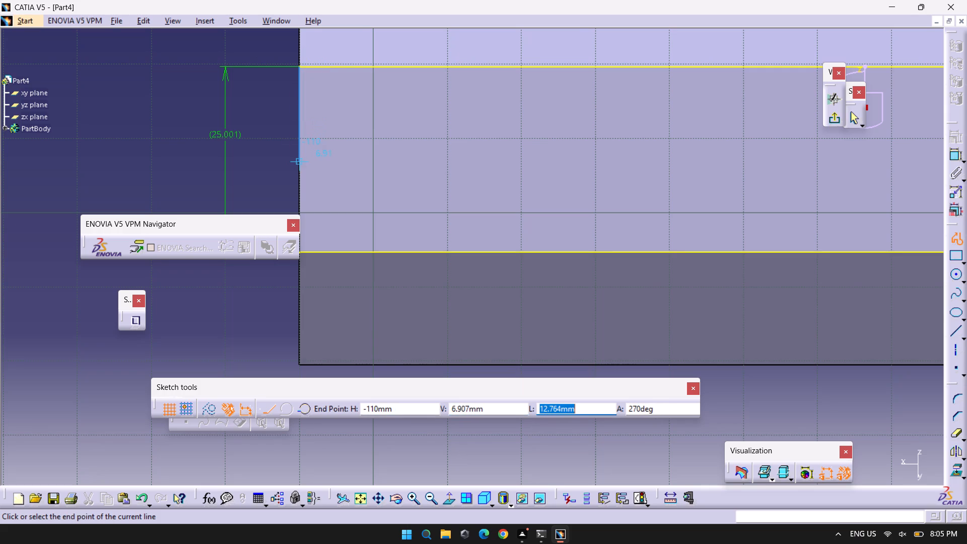
text(12.5)
key(Return)
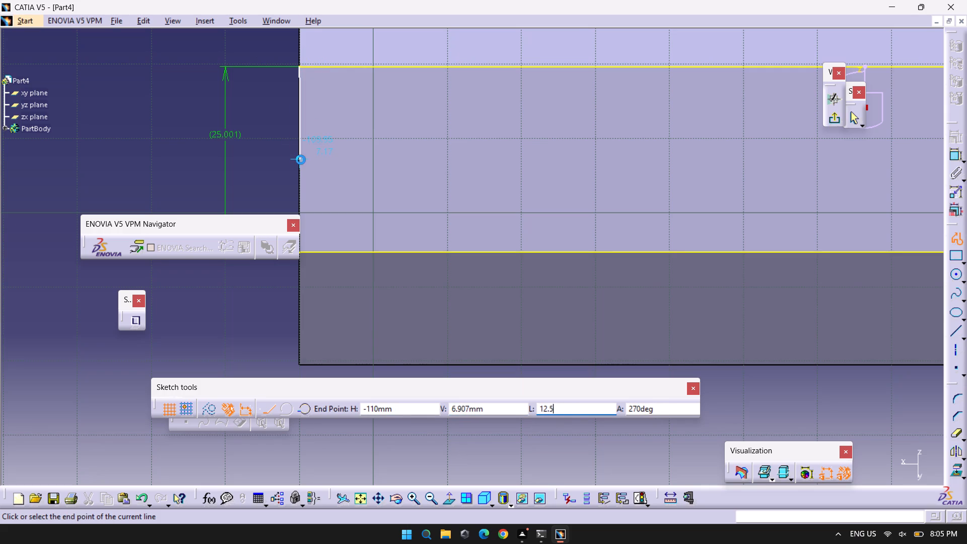
click(302, 157)
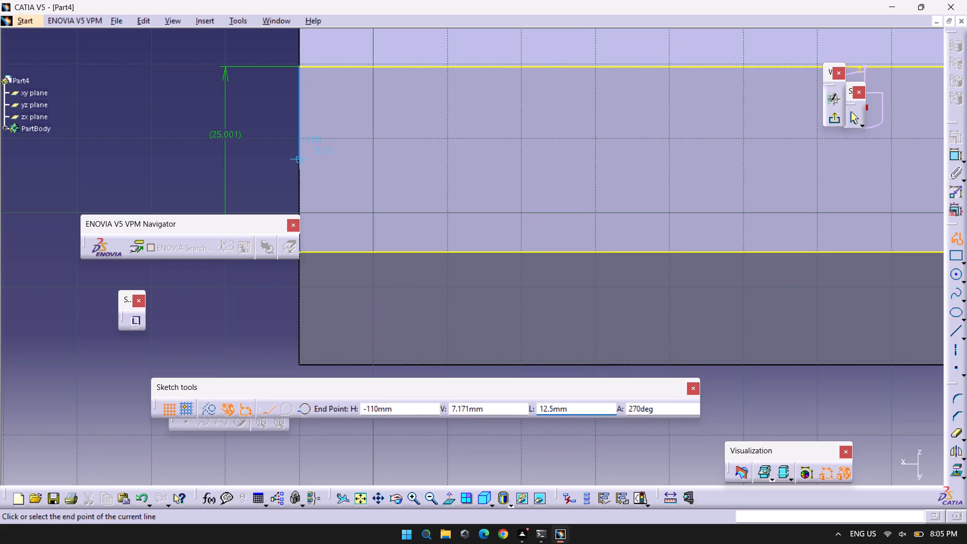
Continue the profile with a horizontal line about 110 mm long across the face, ending on the vertical axis, and finish it.
middle_drag(635, 156, 32, 159)
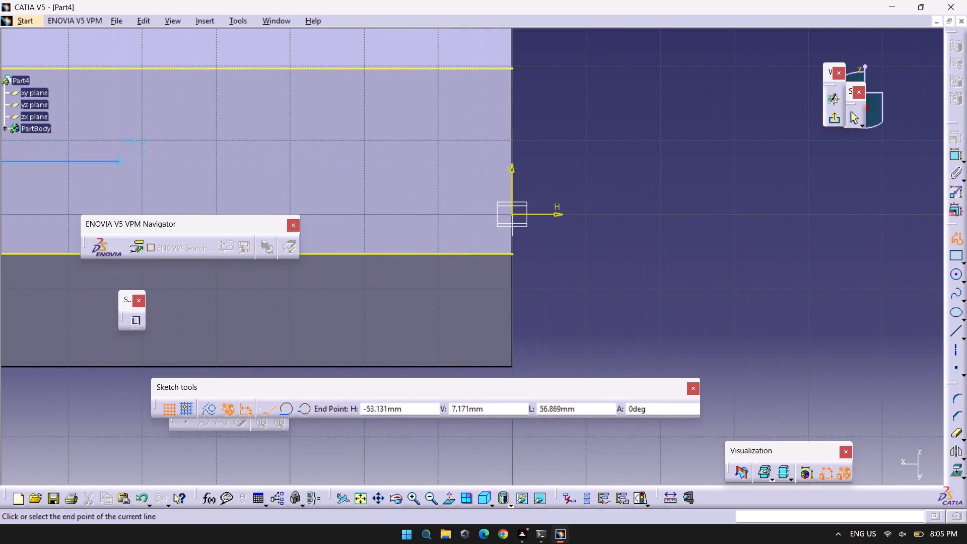
click(511, 161)
key(Escape)
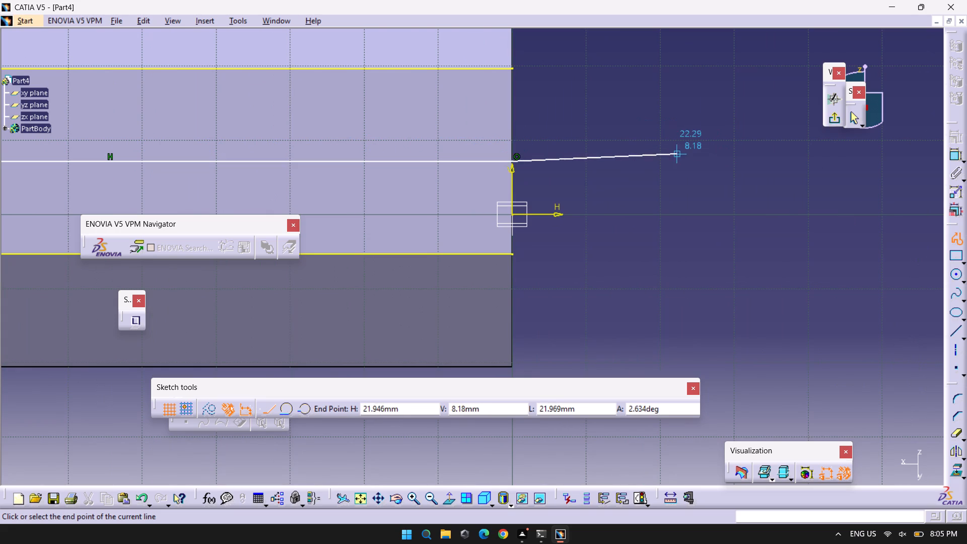
key(Escape)
click(626, 171)
middle_drag(632, 171, 966, 134)
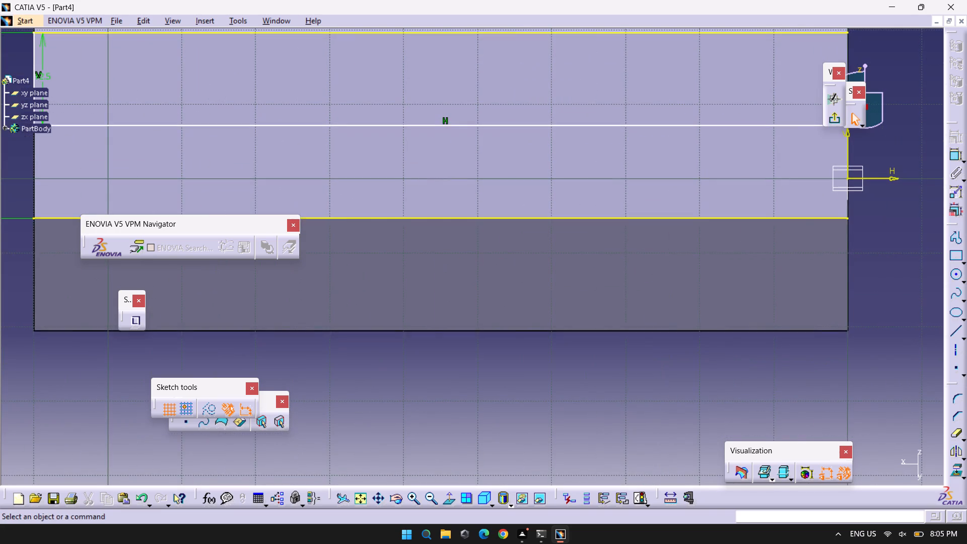
middle_drag(498, 416, 642, 437)
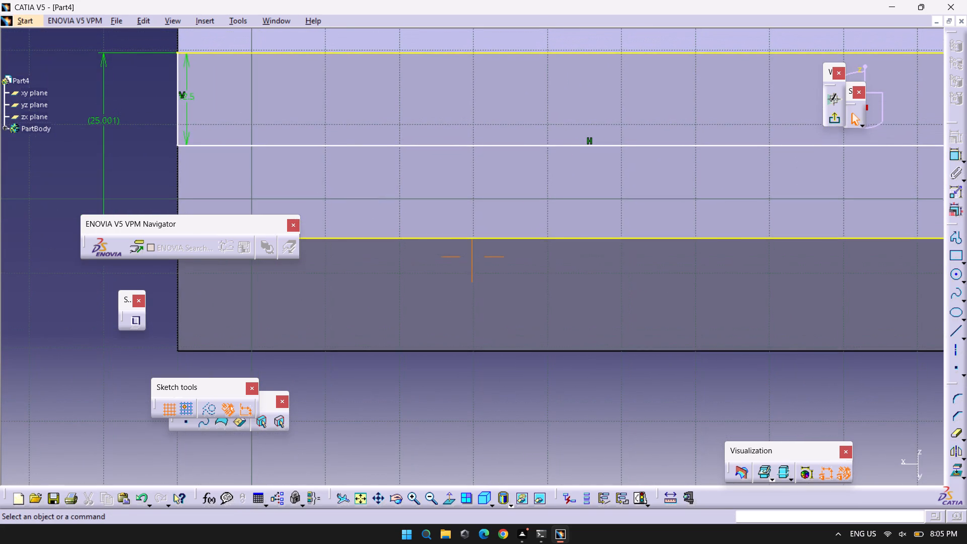
Sketch a circle of radius 6.5 mm centred on the horizontal line, about 13.6 mm from the short vertical line.
click(955, 279)
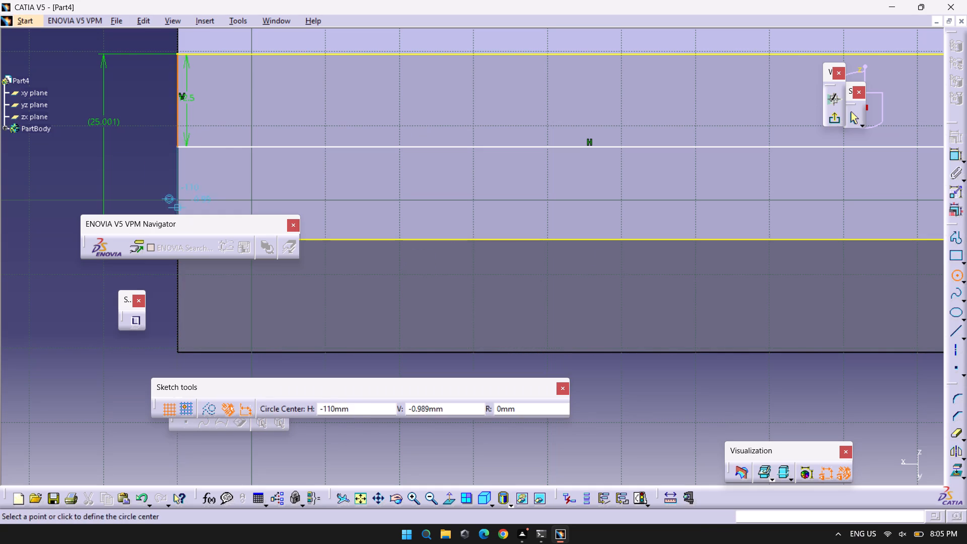
middle_drag(301, 134, 336, 216)
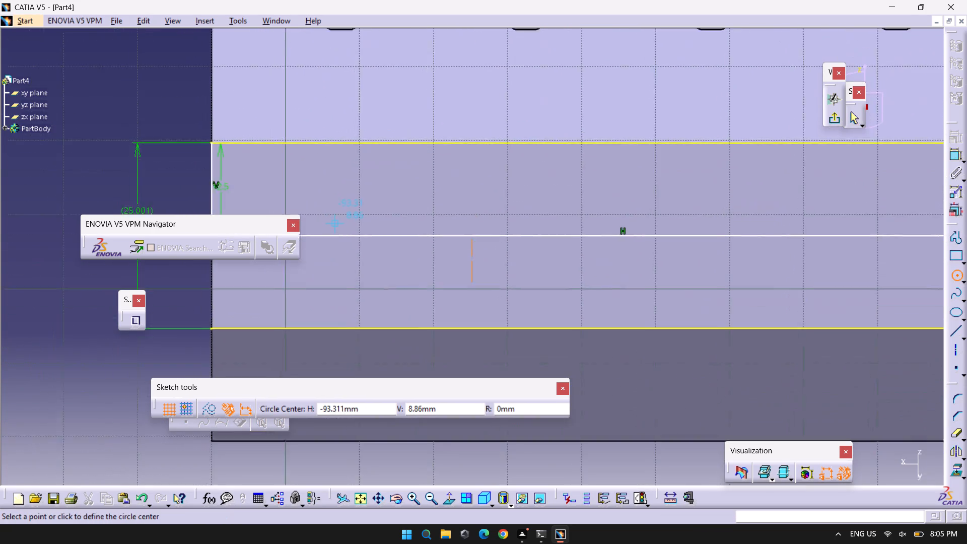
middle_drag(336, 216, 356, 147)
click(331, 158)
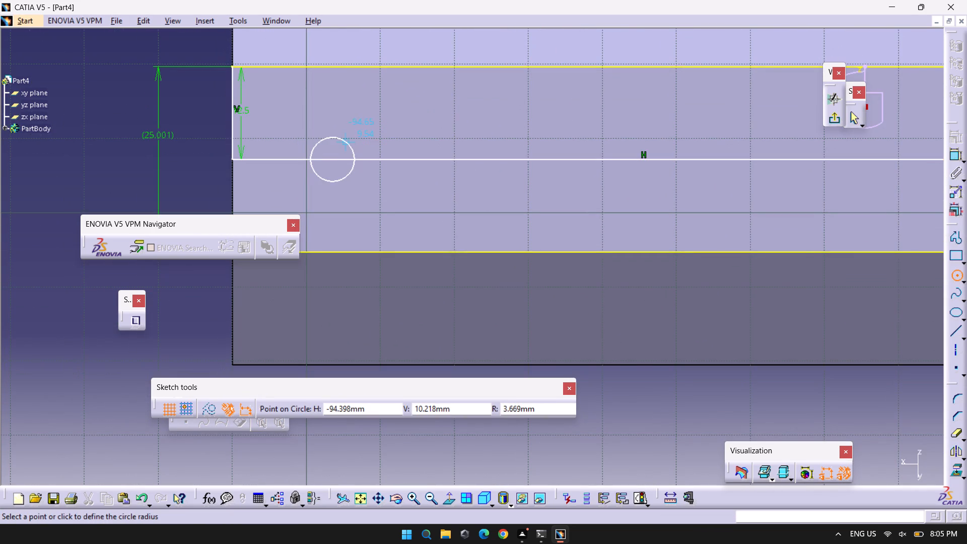
key(Tab)
key(Tab)
key(Tab)
text(6.5)
key(Return)
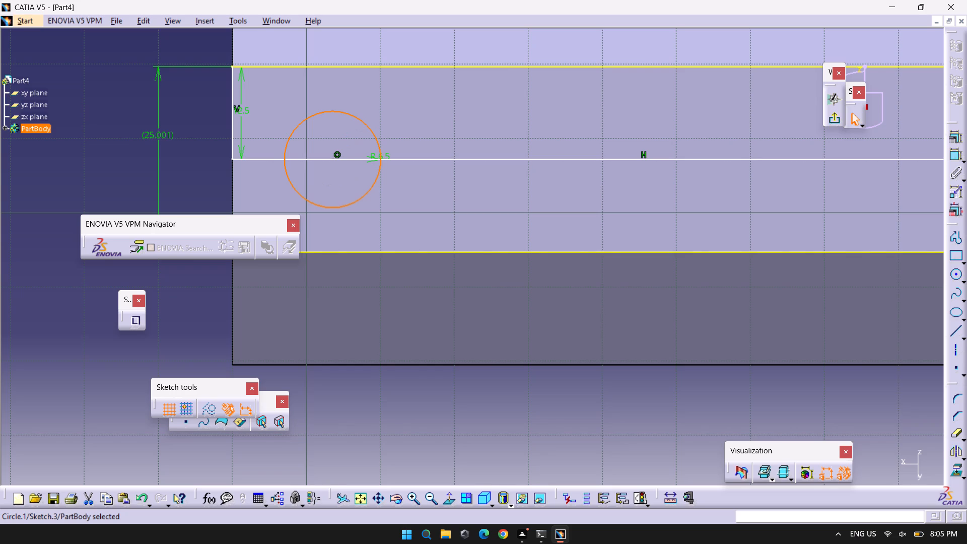
click(755, 394)
Dimension the first circle's centre from the short vertical line and set the distance to 17.5 mm.
click(951, 153)
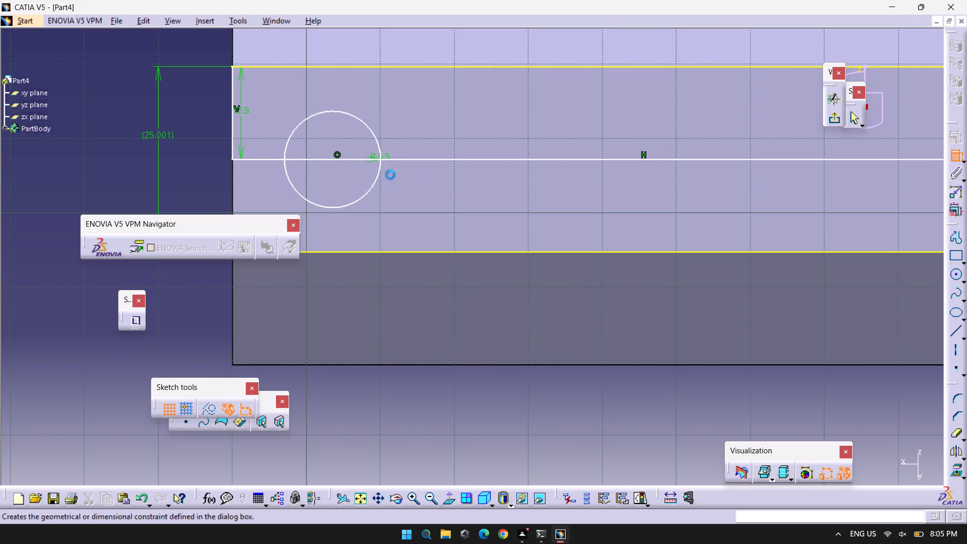
click(335, 160)
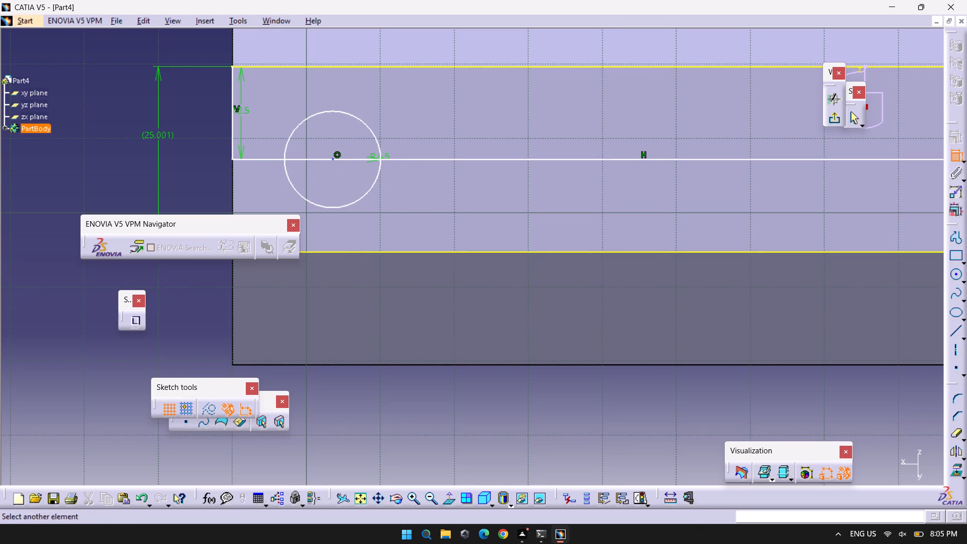
click(232, 129)
click(83, 141)
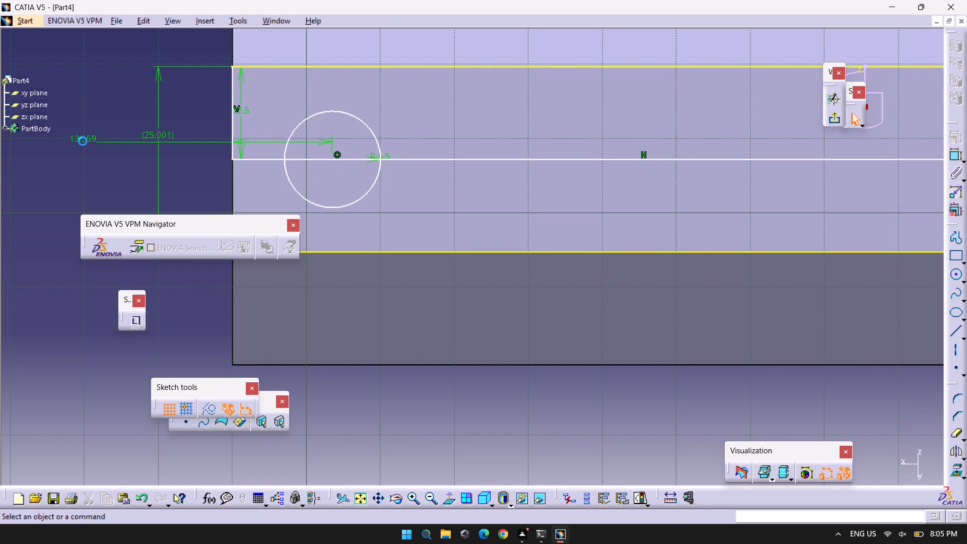
double_click(93, 142)
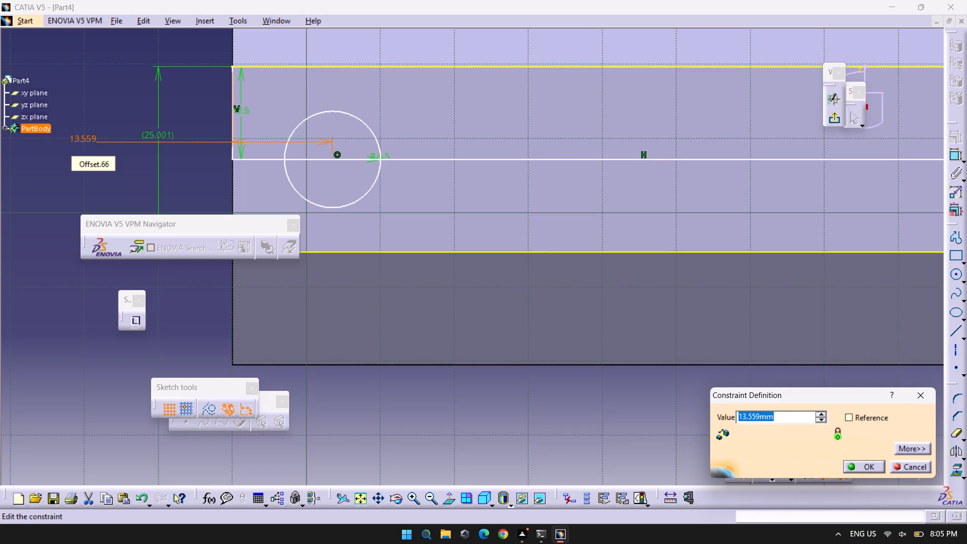
text(17)
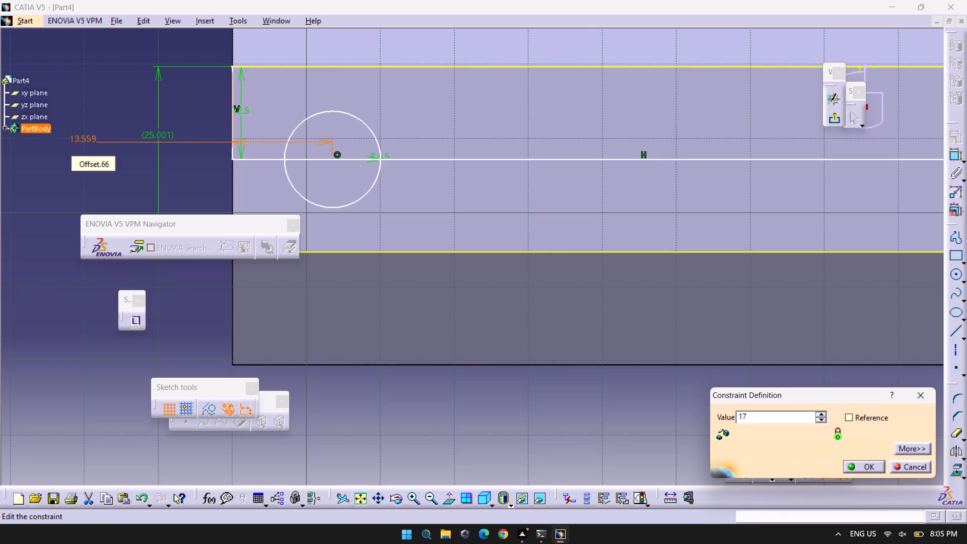
key(period)
key(5)
key(Return)
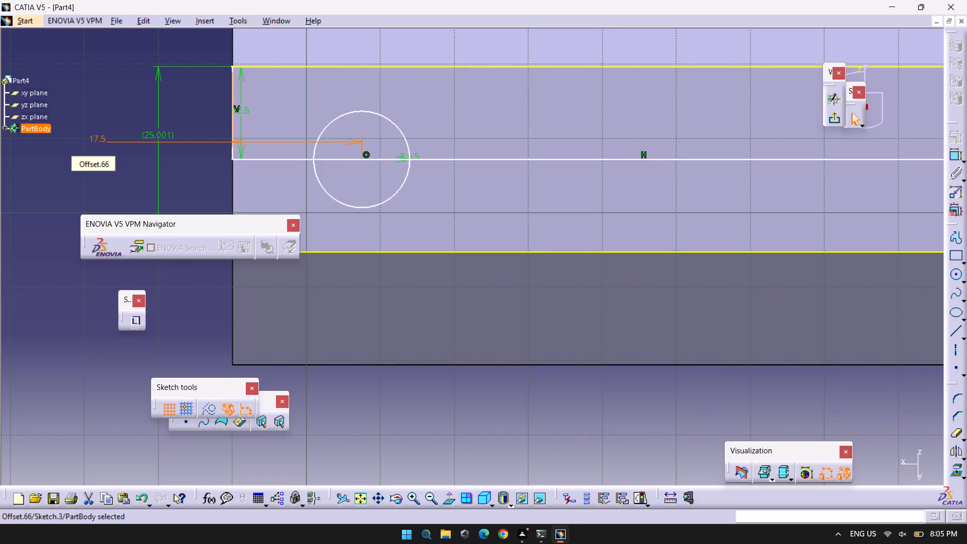
click(433, 414)
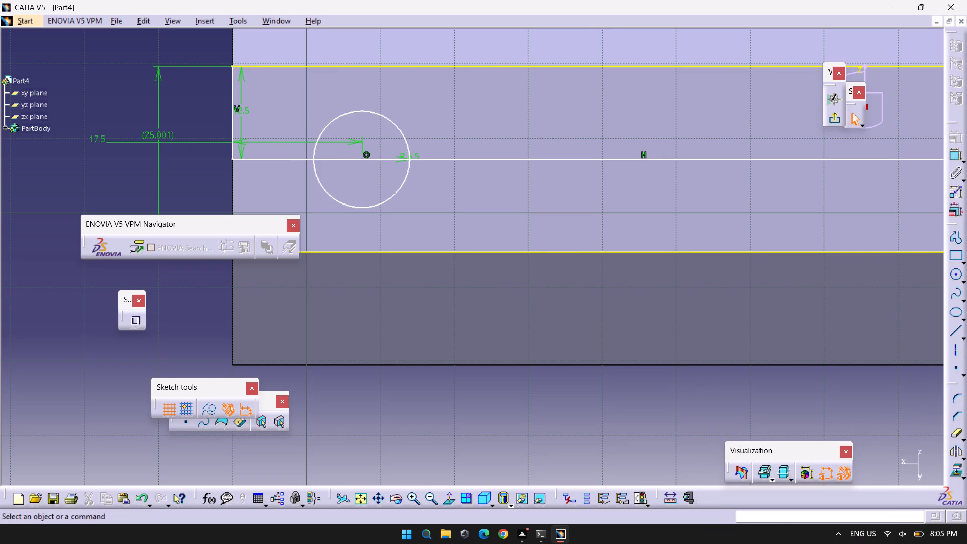
Sketch a second circle of radius 6.5 mm centred on the horizontal line, about 37.9 mm from the short vertical line.
click(956, 271)
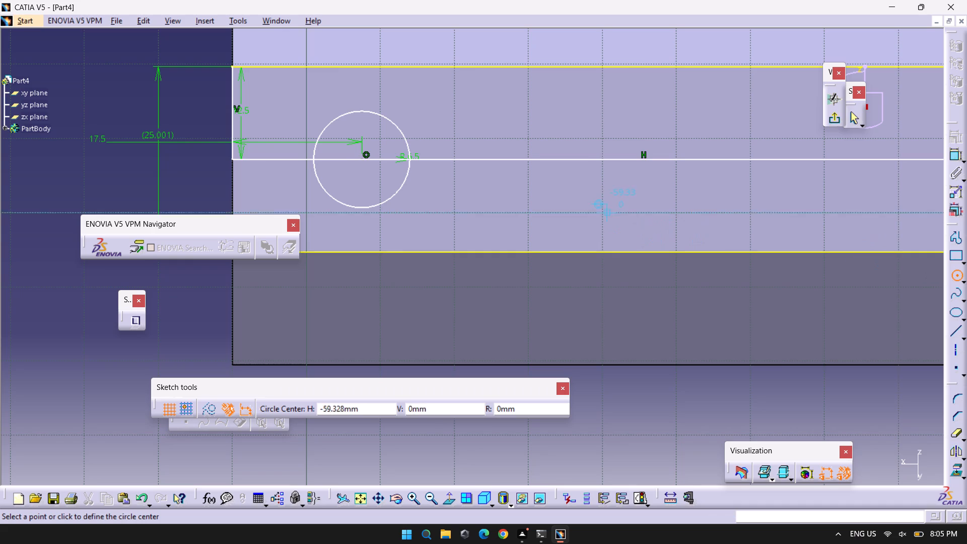
click(513, 157)
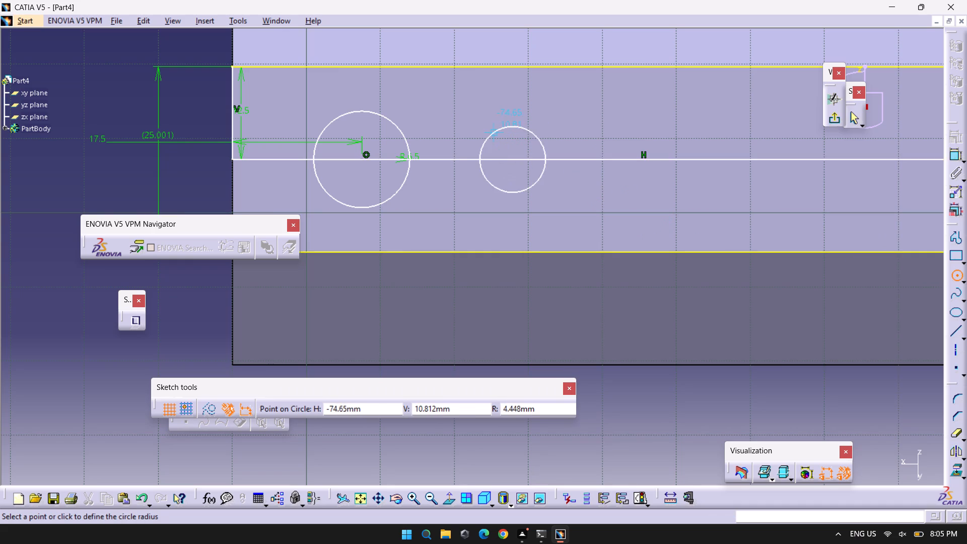
key(Tab)
key(Tab)
key(Tab)
text(6.5)
key(Return)
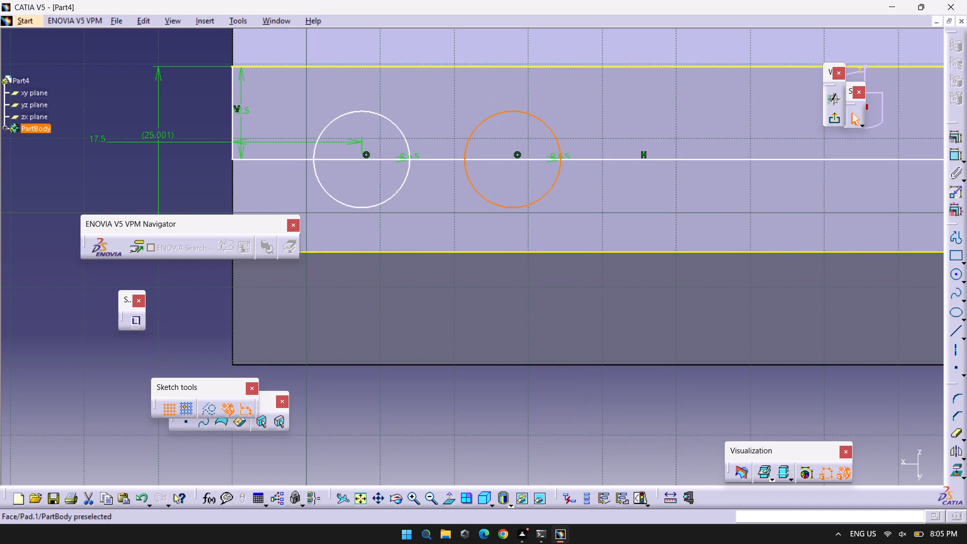
click(768, 421)
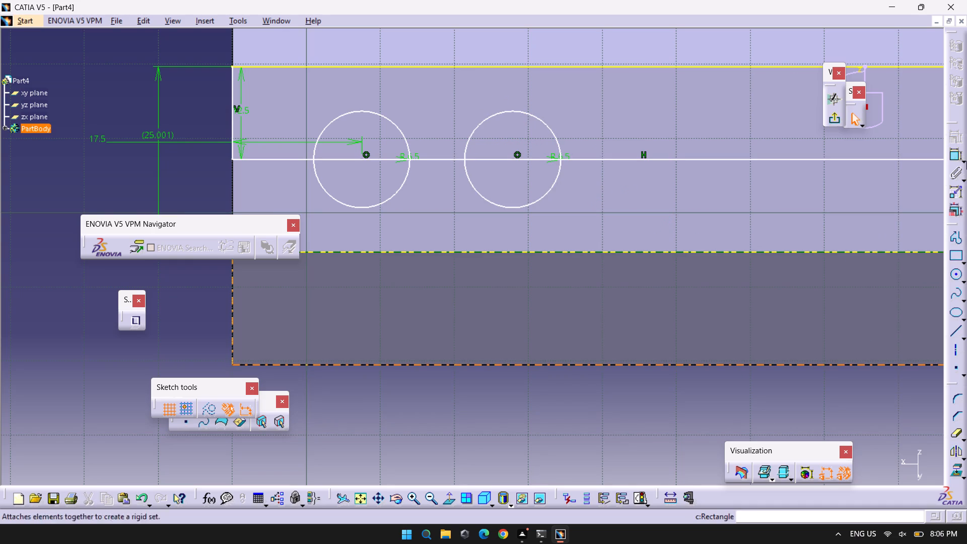
Dimension the second circle's centre from the short vertical line and set the distance to 42.5 mm.
click(952, 155)
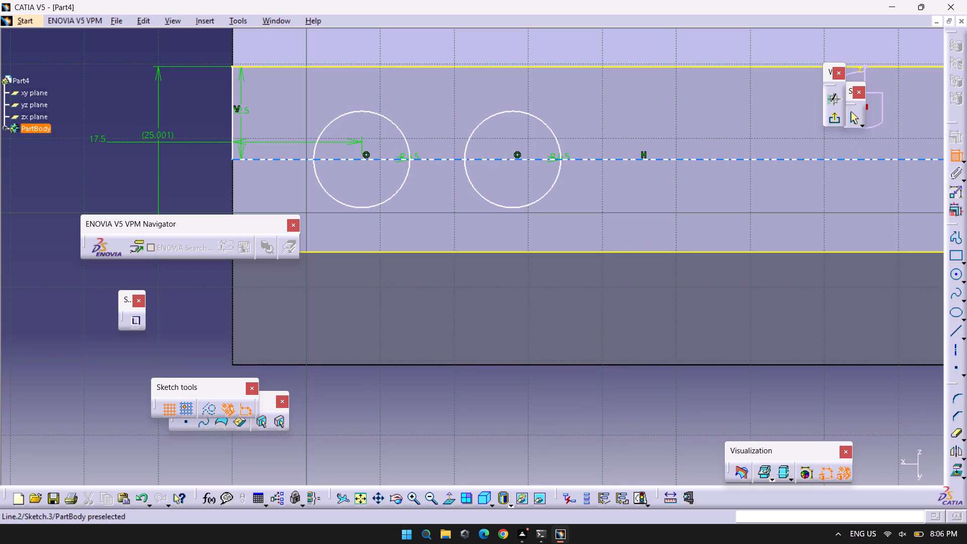
click(515, 160)
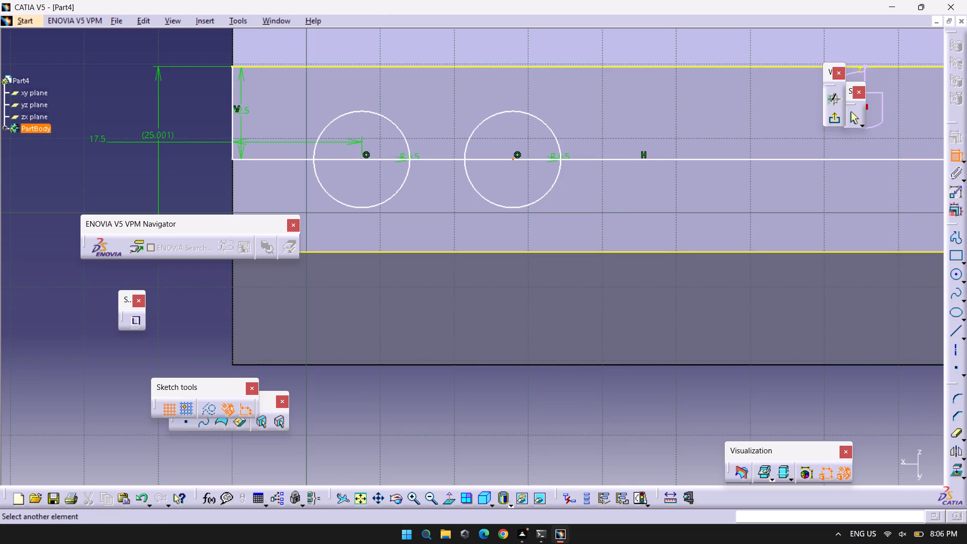
click(231, 113)
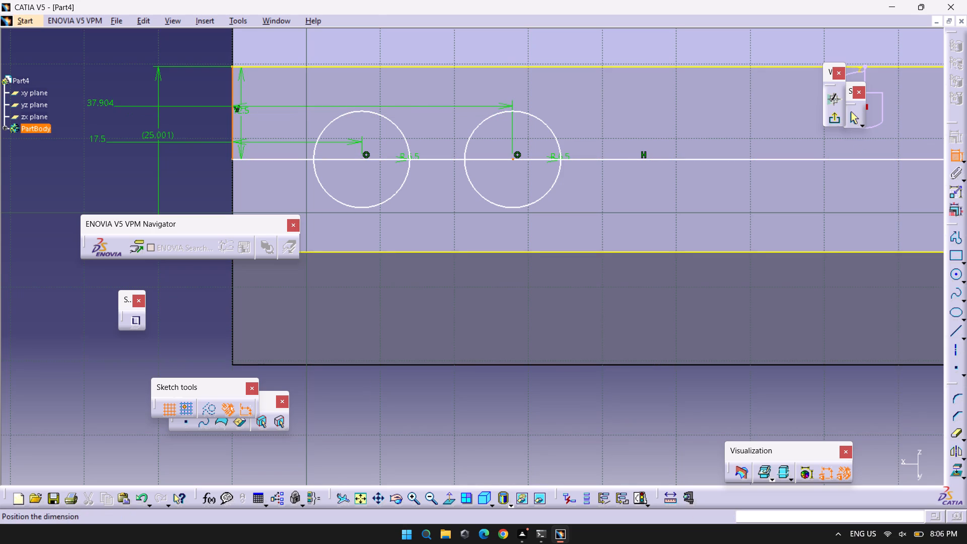
click(100, 106)
double_click(114, 106)
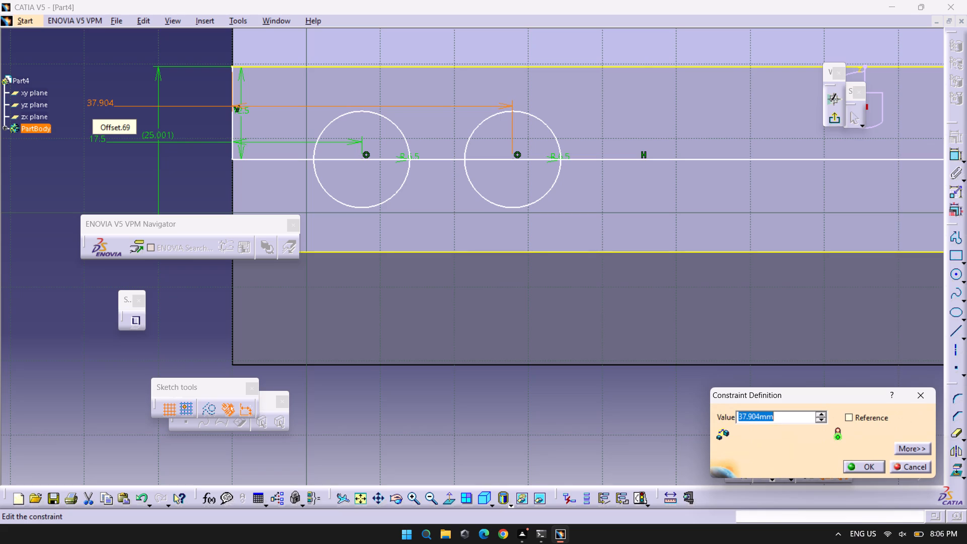
text(42.5)
key(Return)
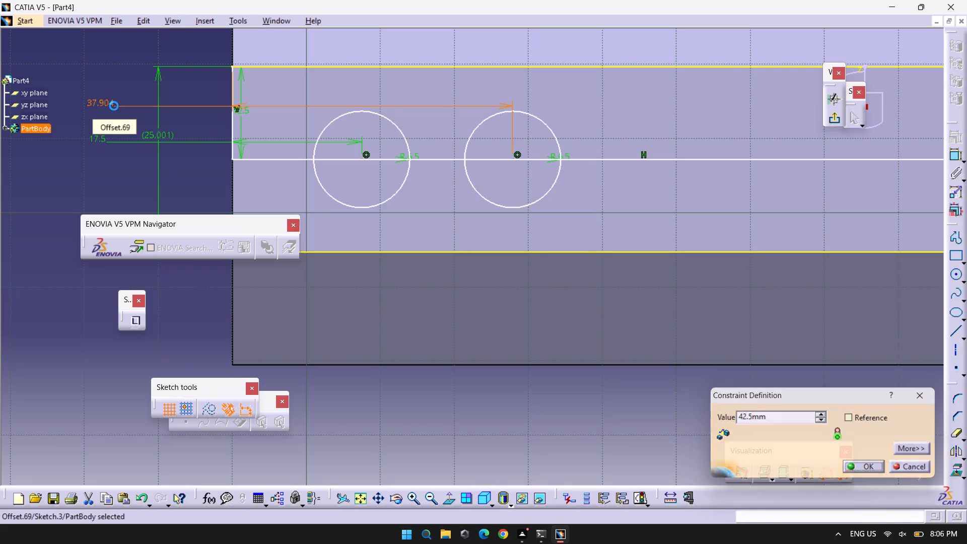
Sketch a third circle of radius 6.5 mm centred on the horizontal line, about 59.7 mm from the short vertical line.
click(958, 281)
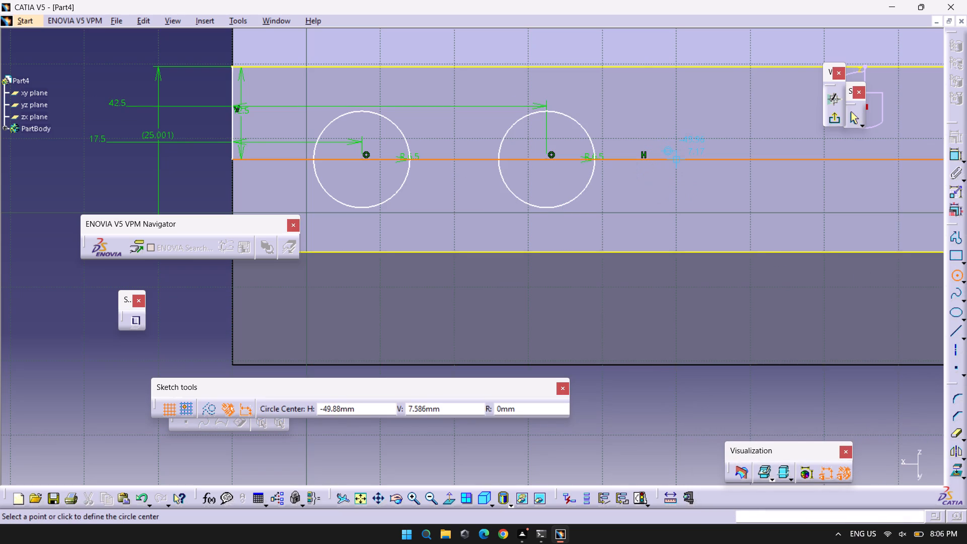
click(672, 160)
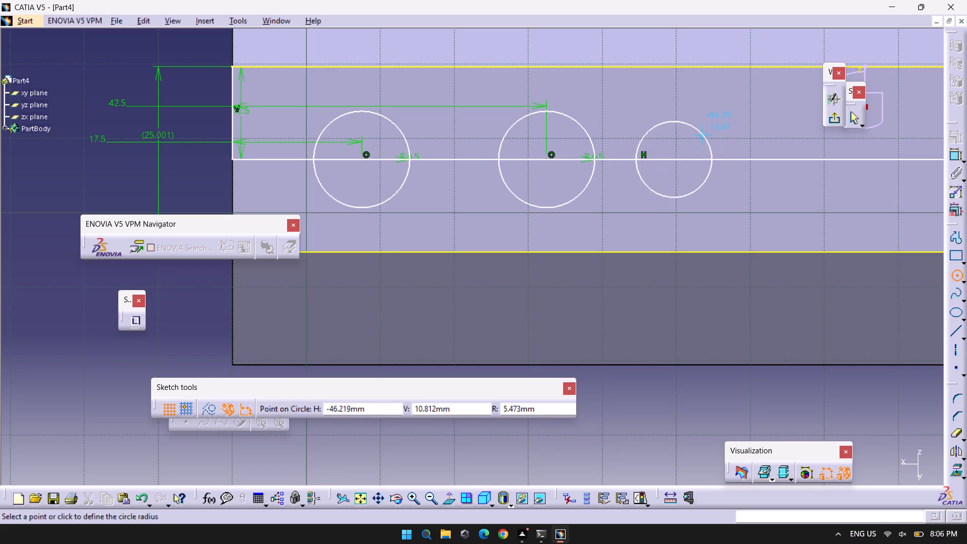
key(Tab)
key(Tab)
key(Tab)
text(6.5)
key(Return)
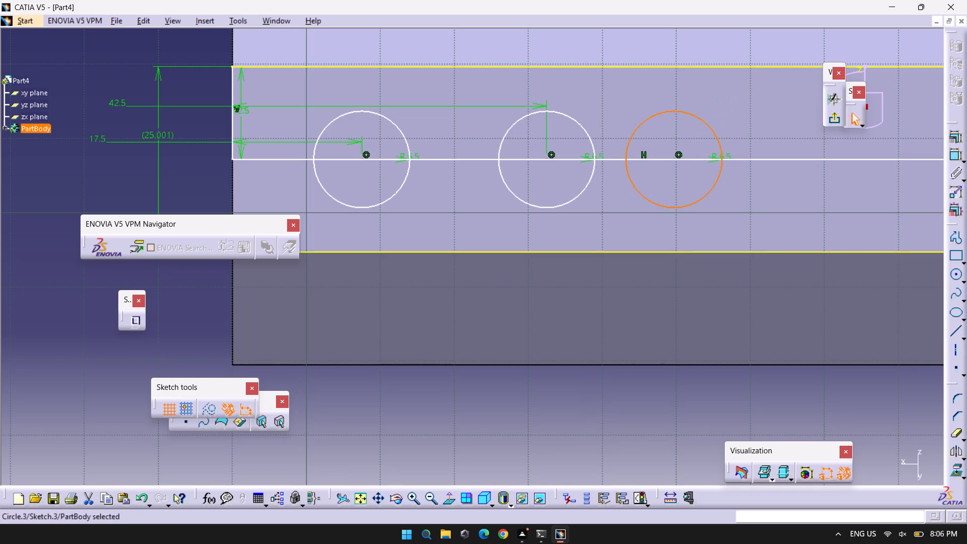
click(676, 421)
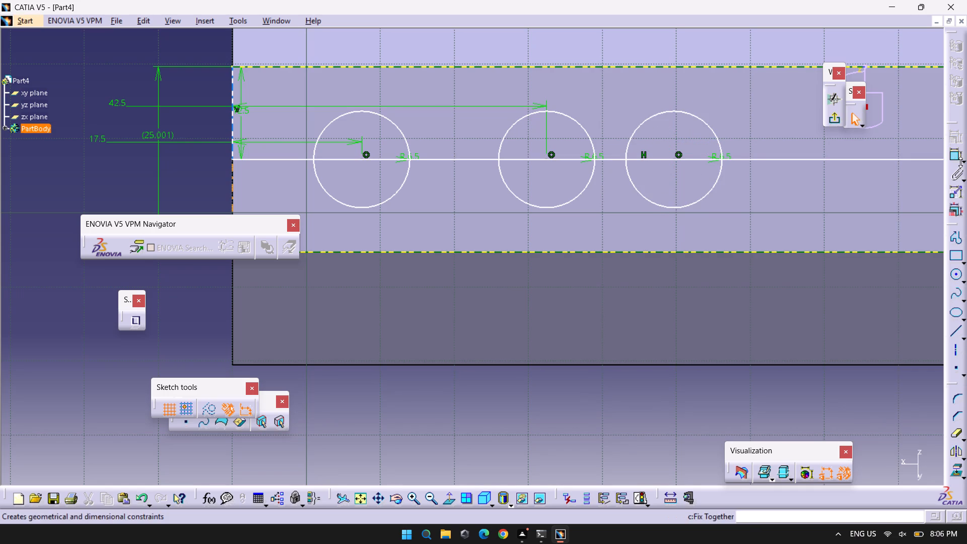
Dimension the third circle's centre from the short vertical line and set the distance to 67.5 mm.
click(960, 162)
click(935, 175)
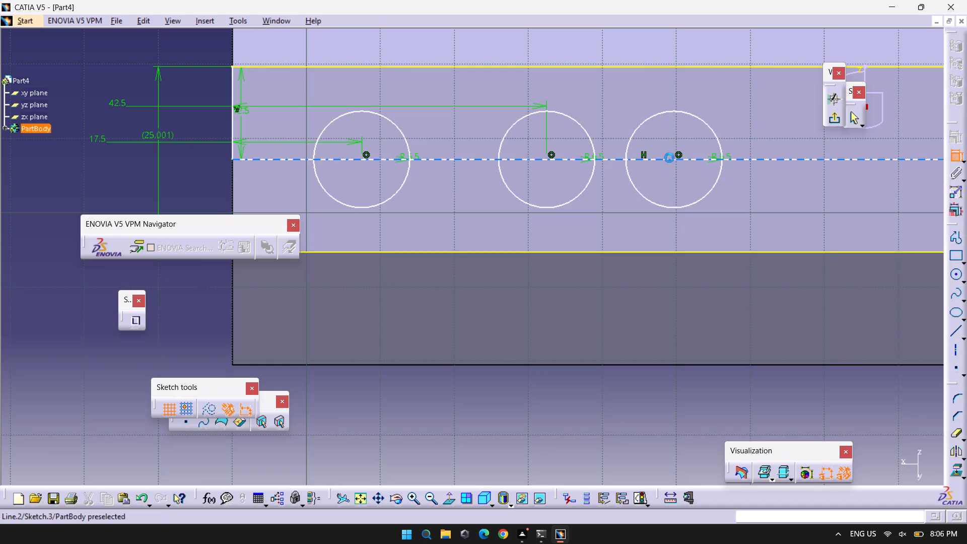
click(676, 161)
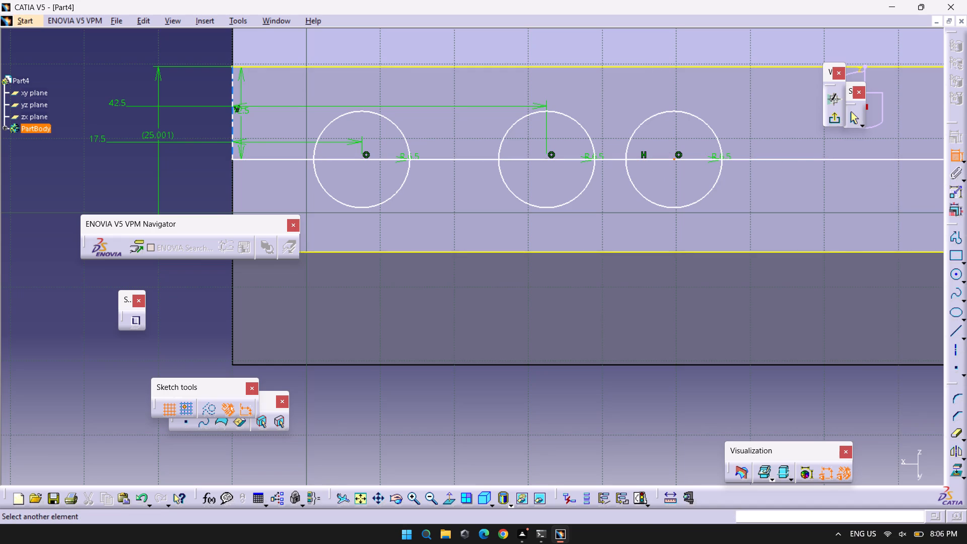
click(234, 114)
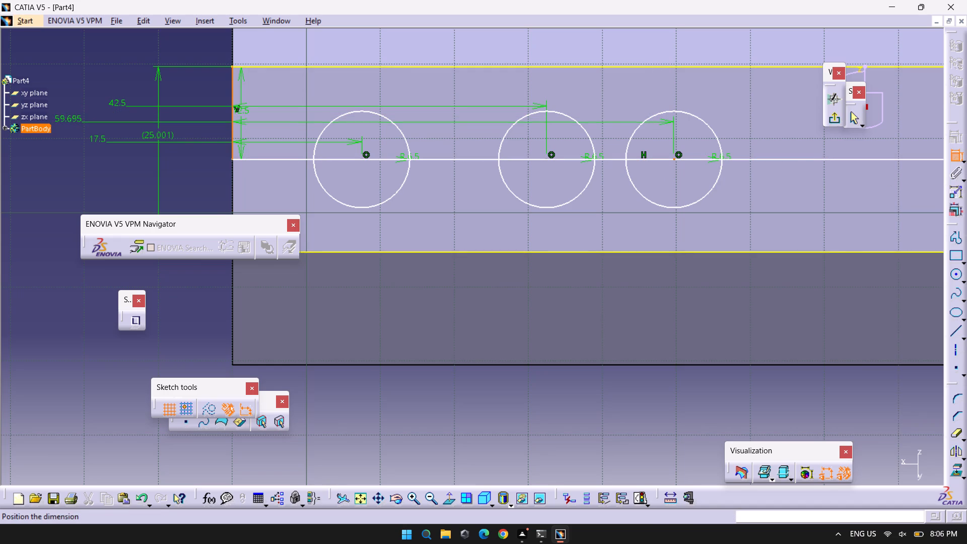
click(77, 119)
double_click(133, 119)
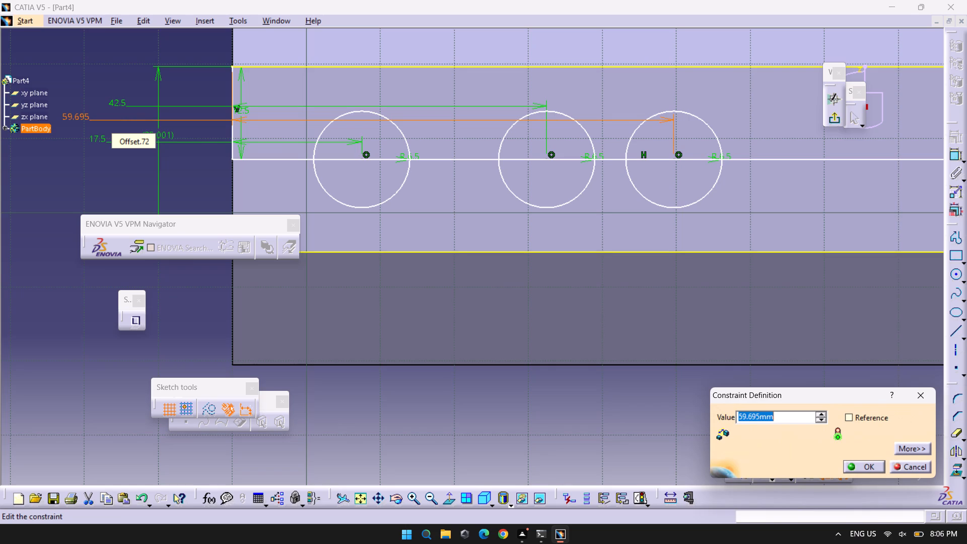
key(6)
key(7)
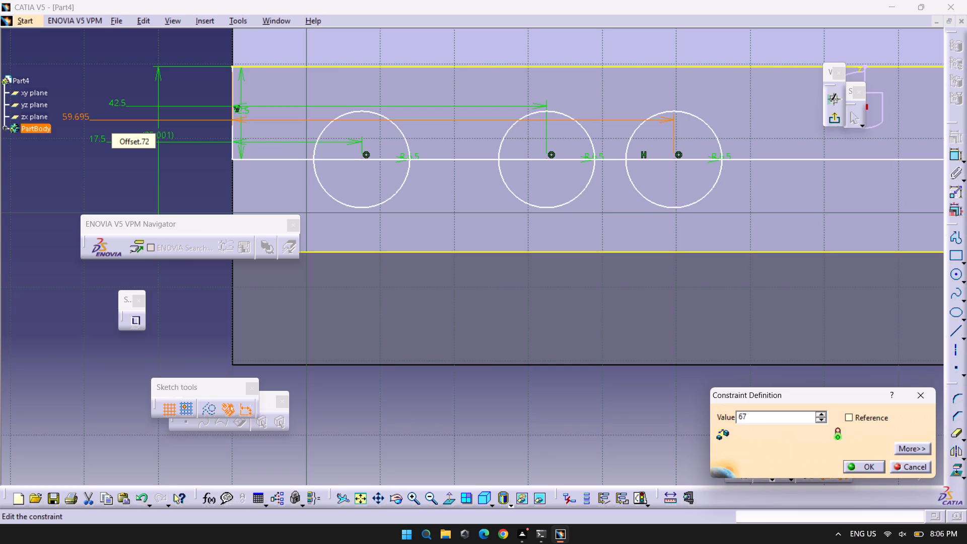
text(.5)
key(Return)
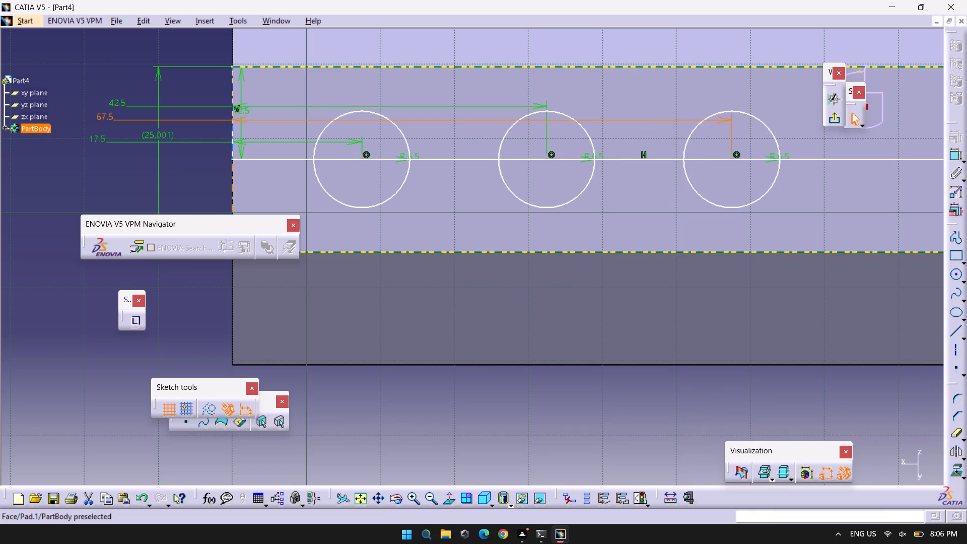
Sketch a fourth circle centred on the horizontal line, about 21 mm from the vertical axis, and set its radius to 6.5 mm.
middle_drag(639, 414, 641, 416)
right_click(641, 416)
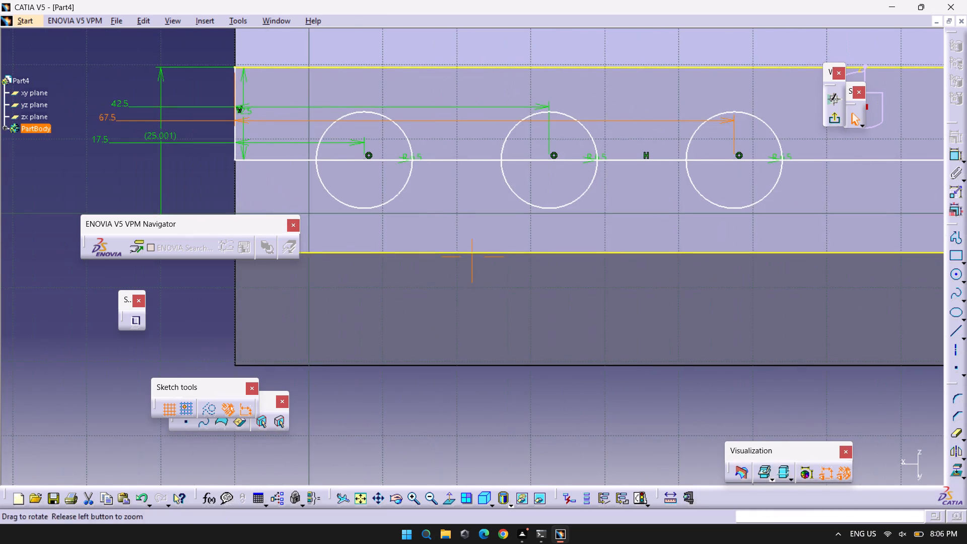
middle_drag(641, 416, 647, 454)
click(951, 277)
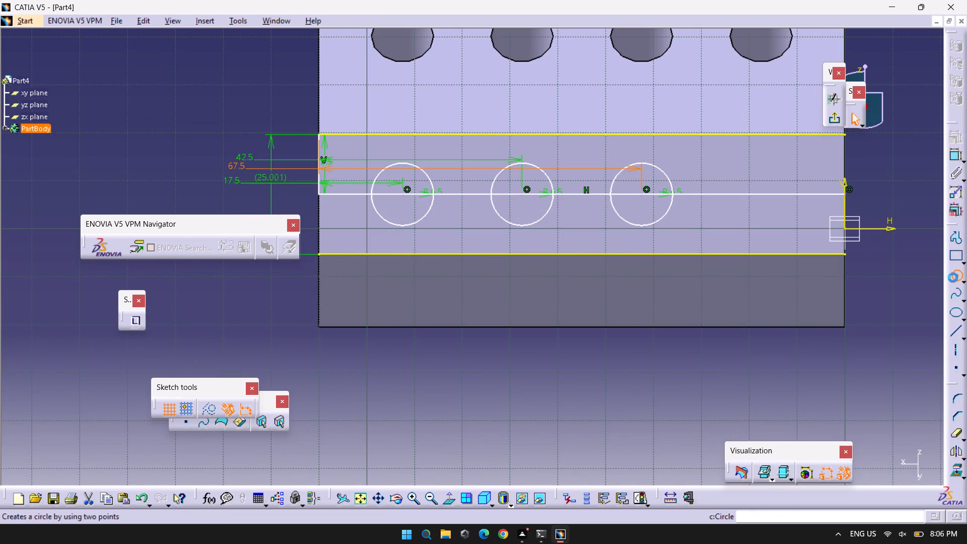
click(745, 191)
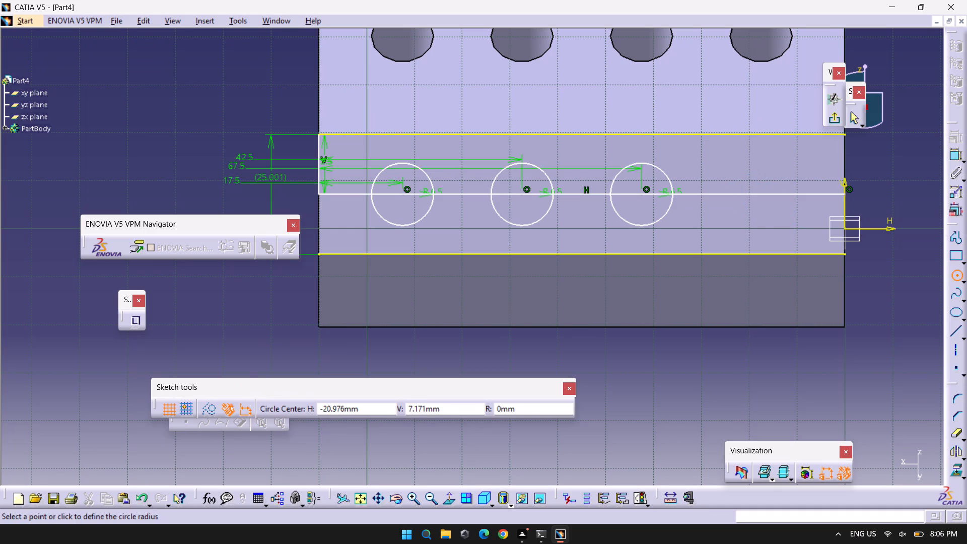
click(746, 159)
double_click(746, 159)
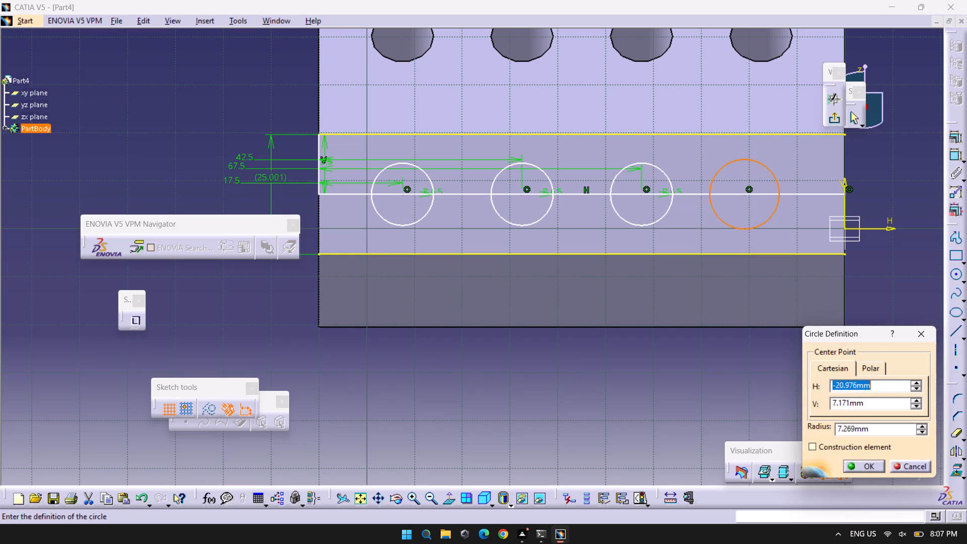
click(885, 437)
double_click(885, 428)
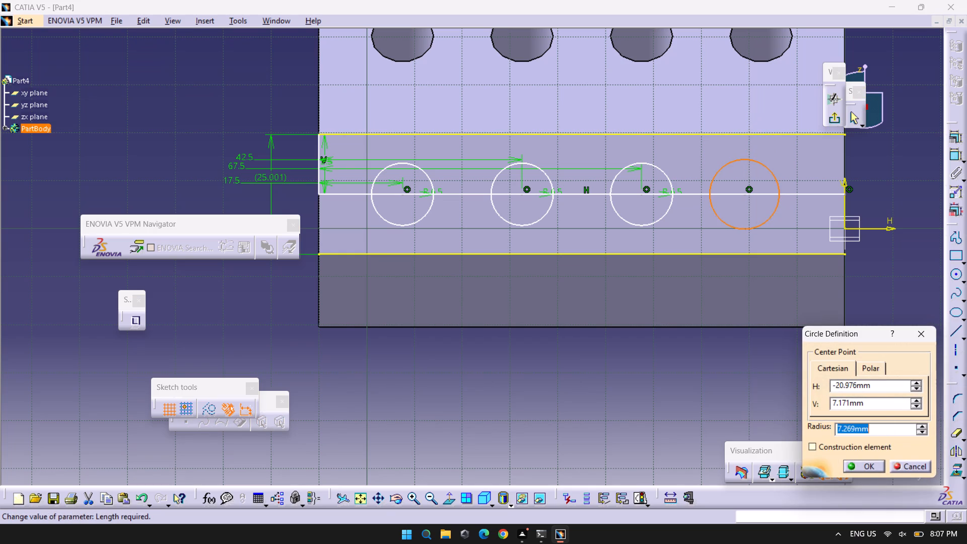
text(6.5)
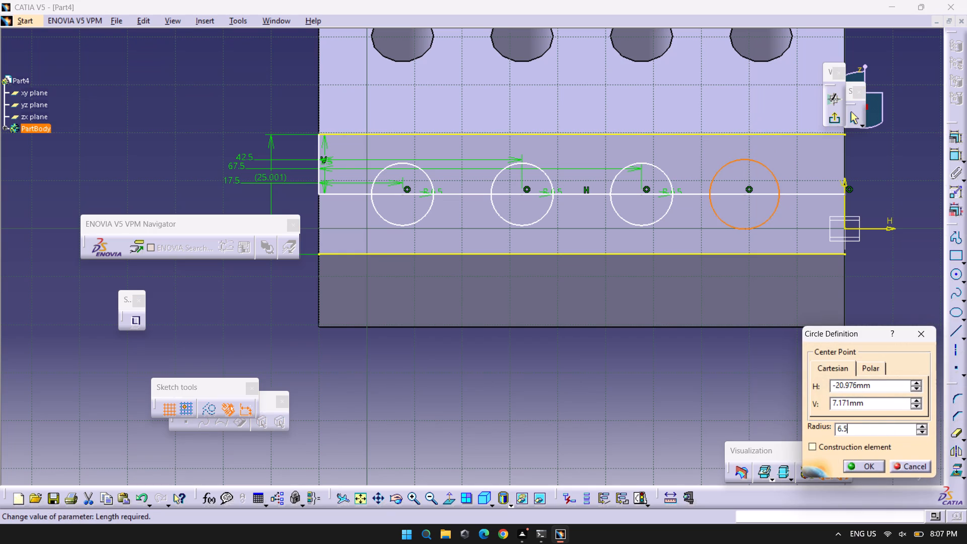
key(Return)
click(761, 357)
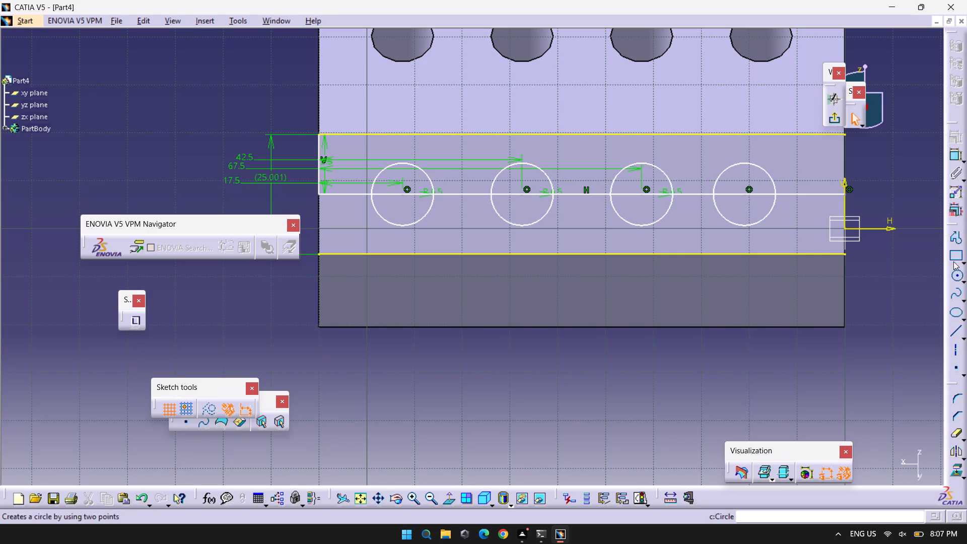
Dimension the fourth circle's centre from the vertical axis and set the distance to 17.5 mm.
click(956, 157)
click(745, 193)
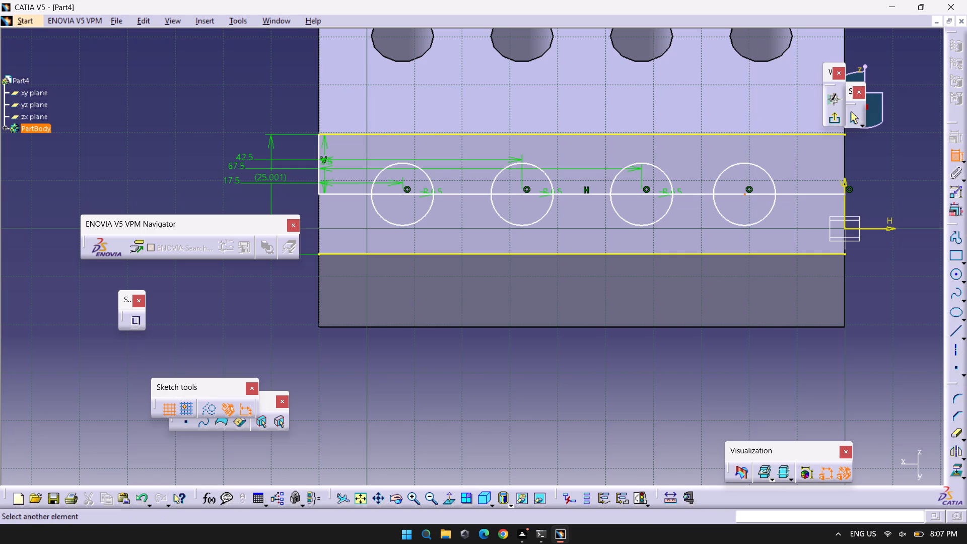
click(845, 188)
click(923, 178)
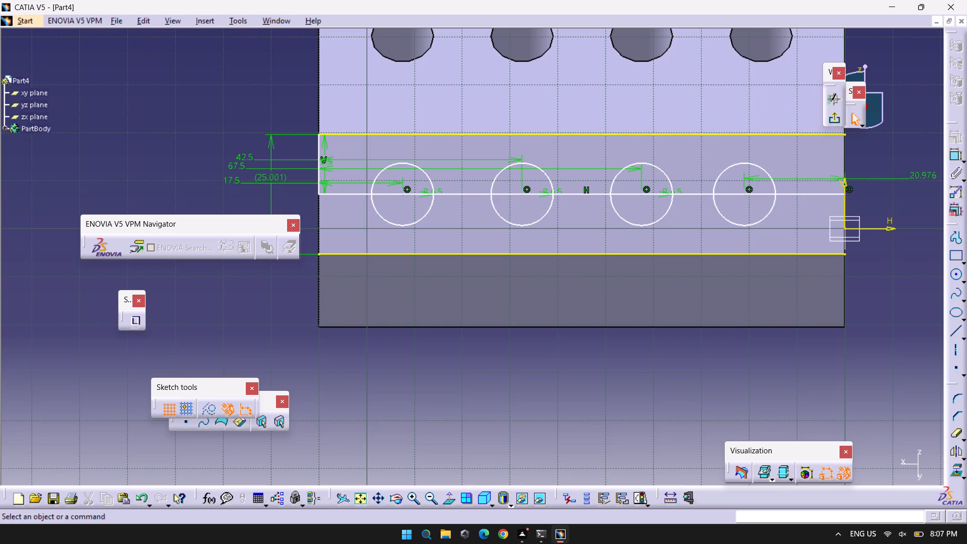
double_click(913, 177)
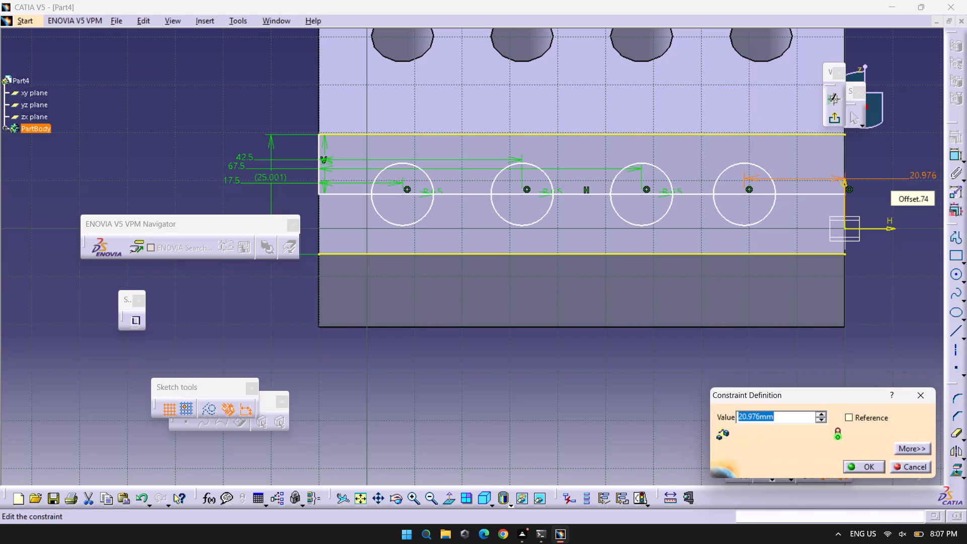
text(17)
key(period)
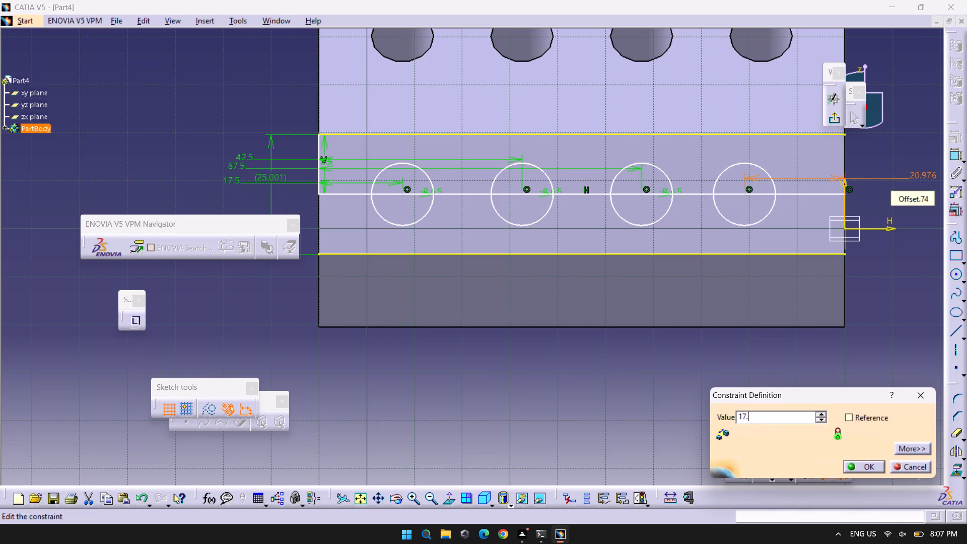
key(5)
key(Return)
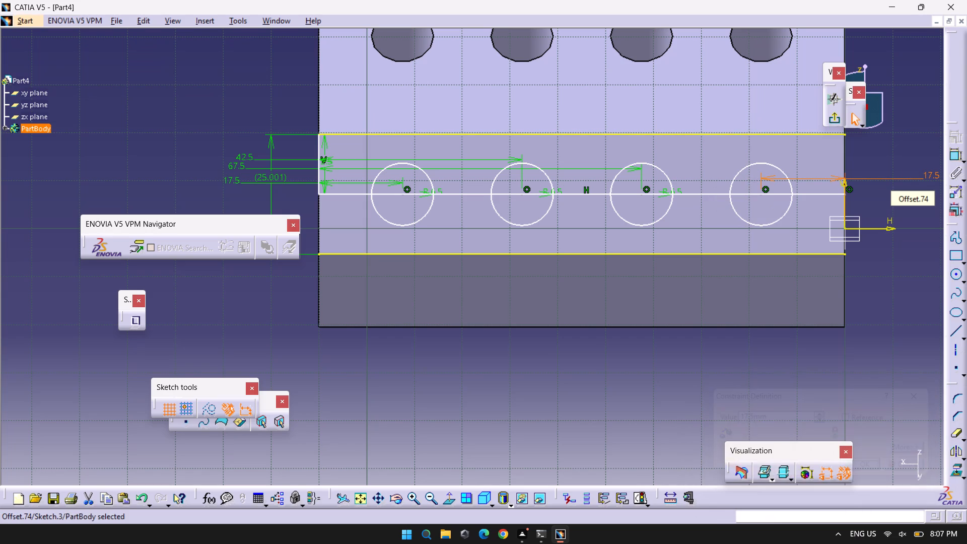
click(892, 351)
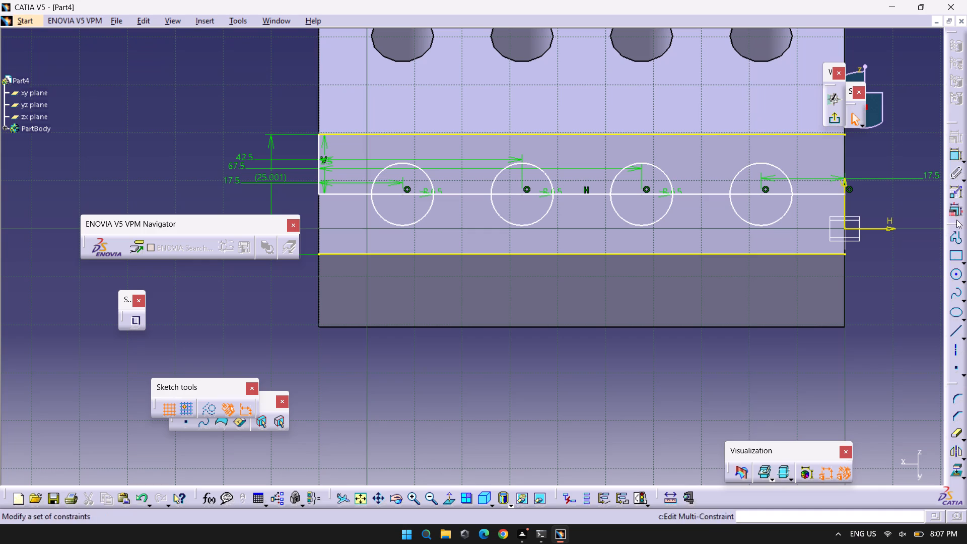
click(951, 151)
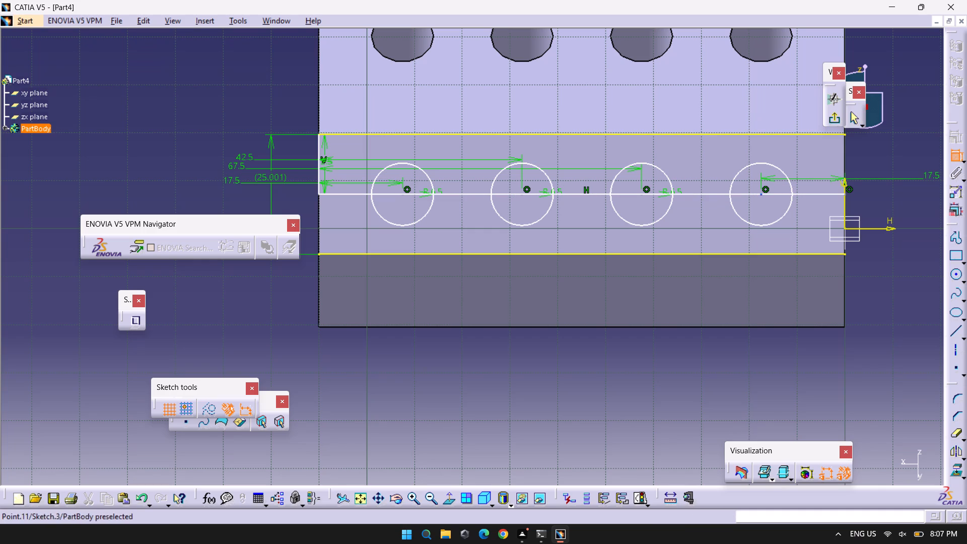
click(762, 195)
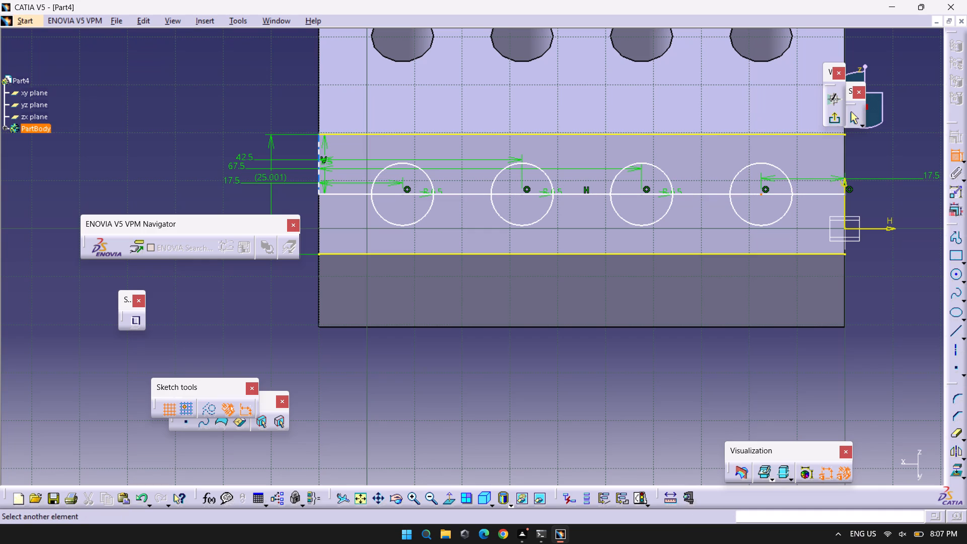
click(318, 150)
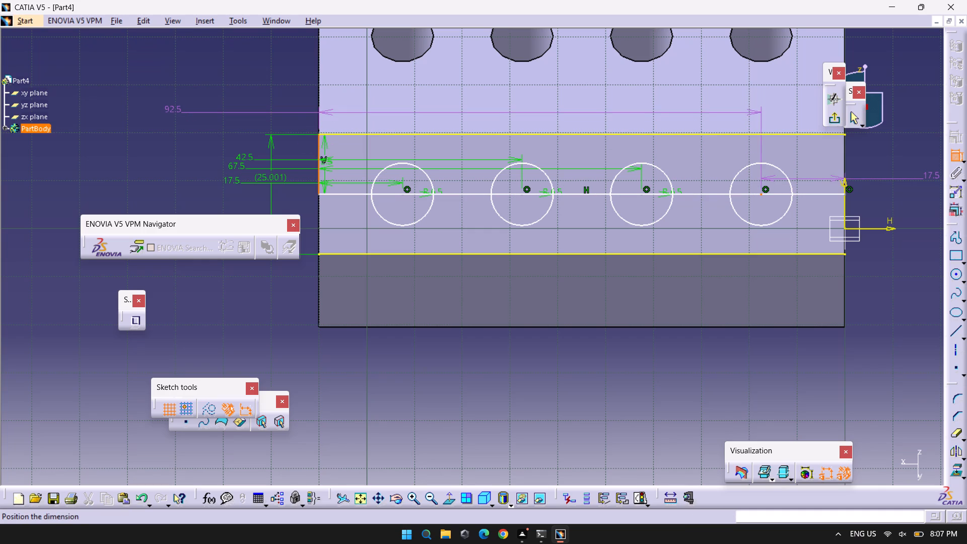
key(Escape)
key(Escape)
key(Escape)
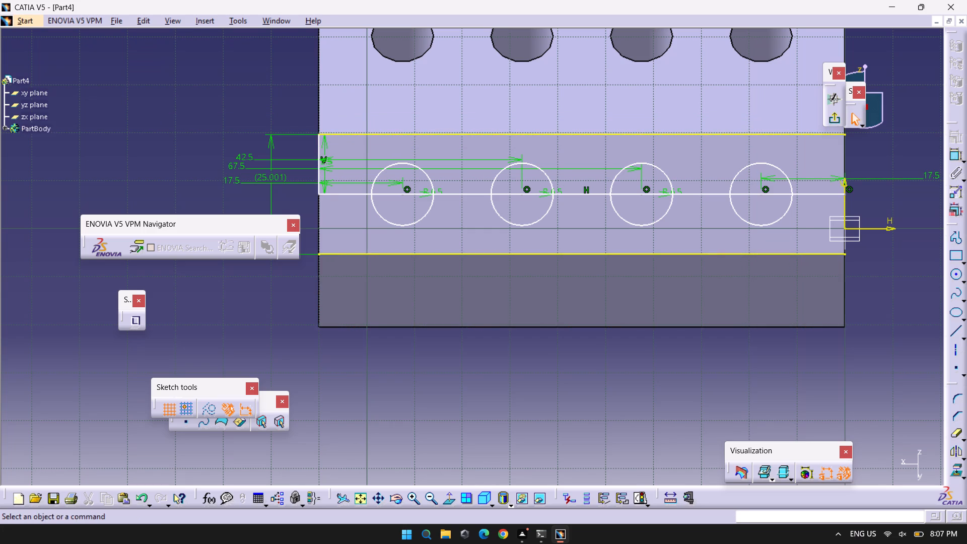
Delete the horizontal midline and the two projected face edges from the circle sketch, and exit the sketch.
click(830, 119)
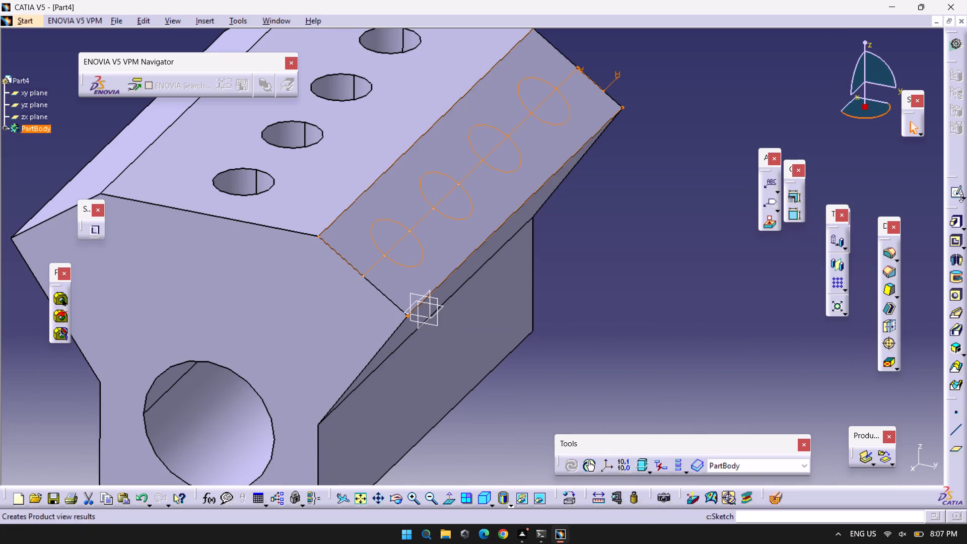
click(958, 188)
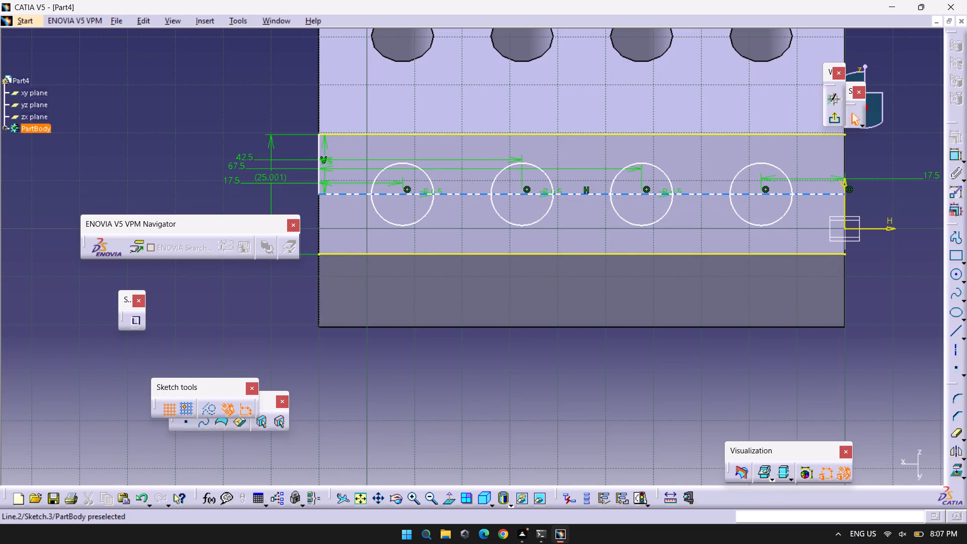
double_click(428, 178)
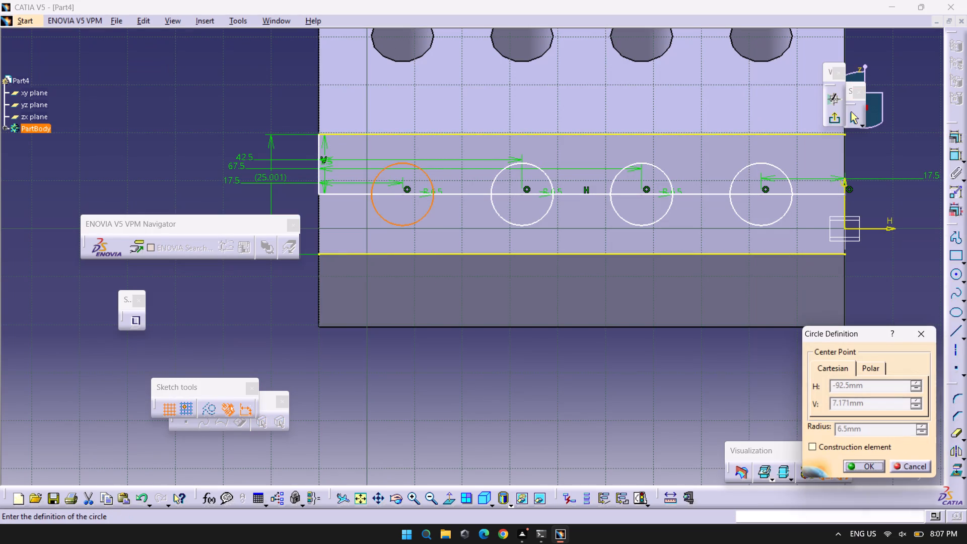
click(919, 331)
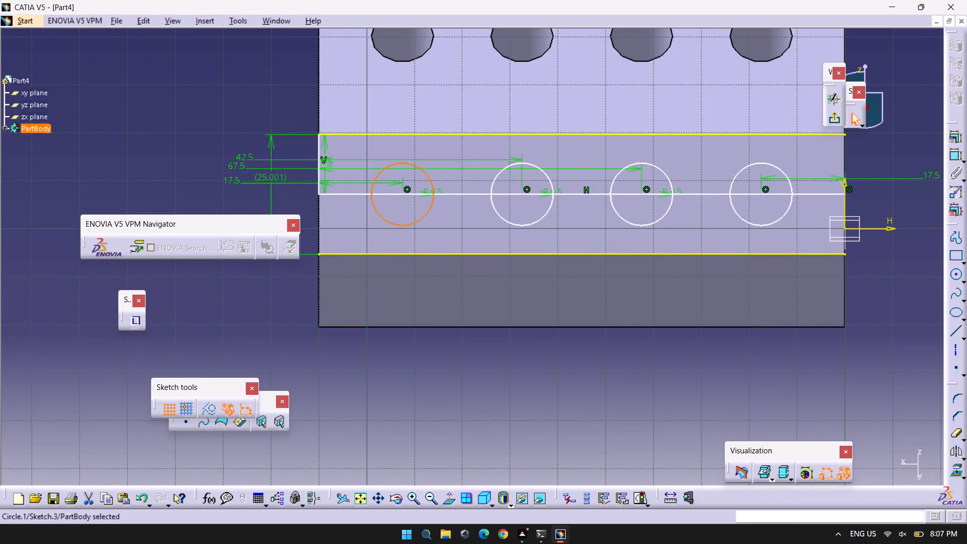
click(694, 195)
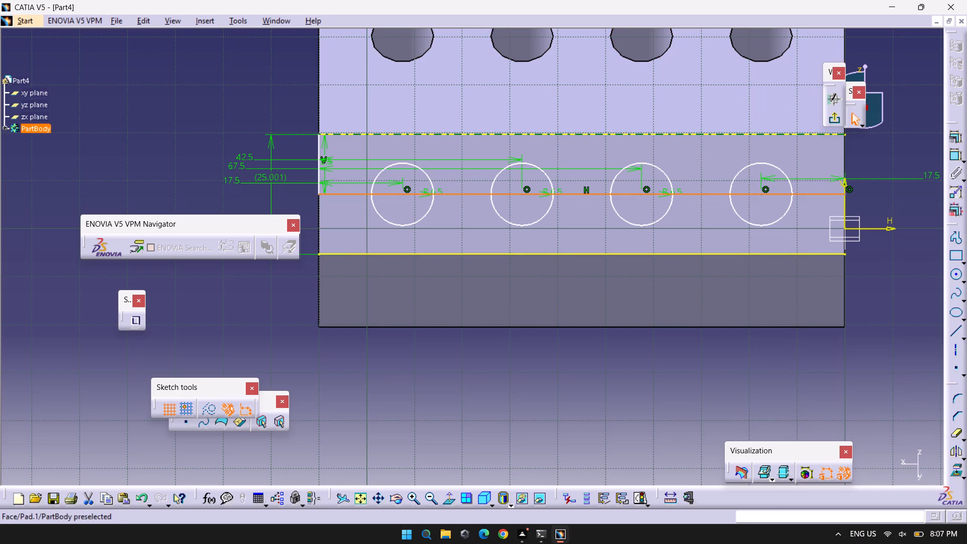
ctrl+click(696, 134)
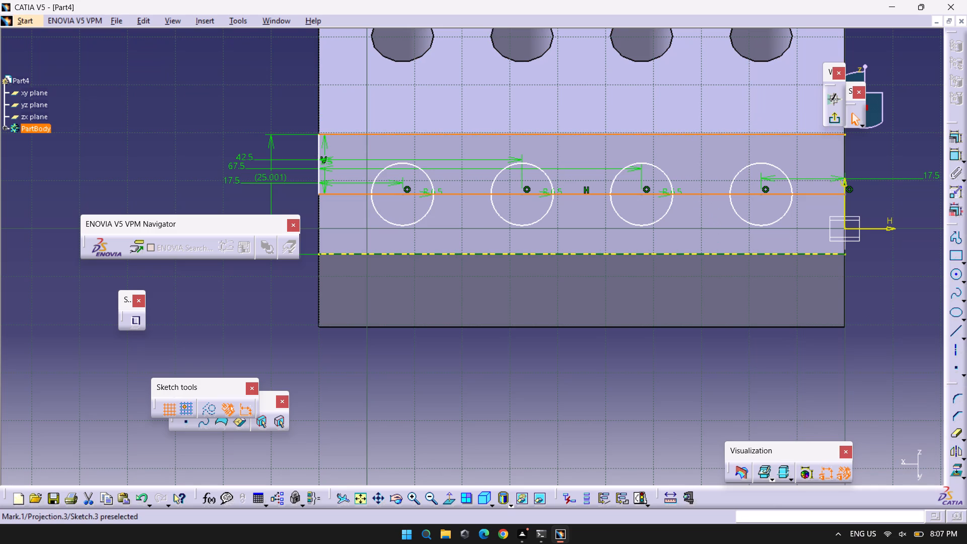
ctrl+click(725, 255)
key(Delete)
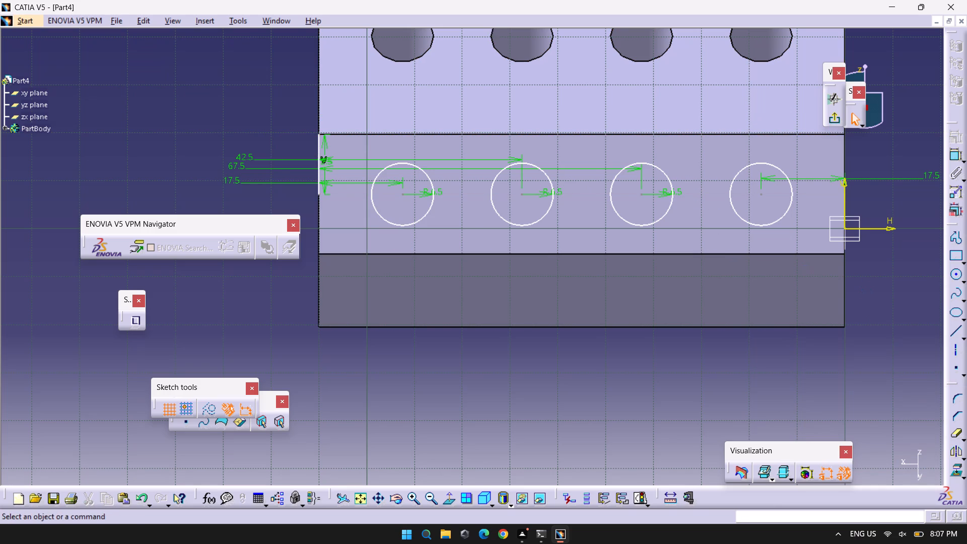
click(830, 122)
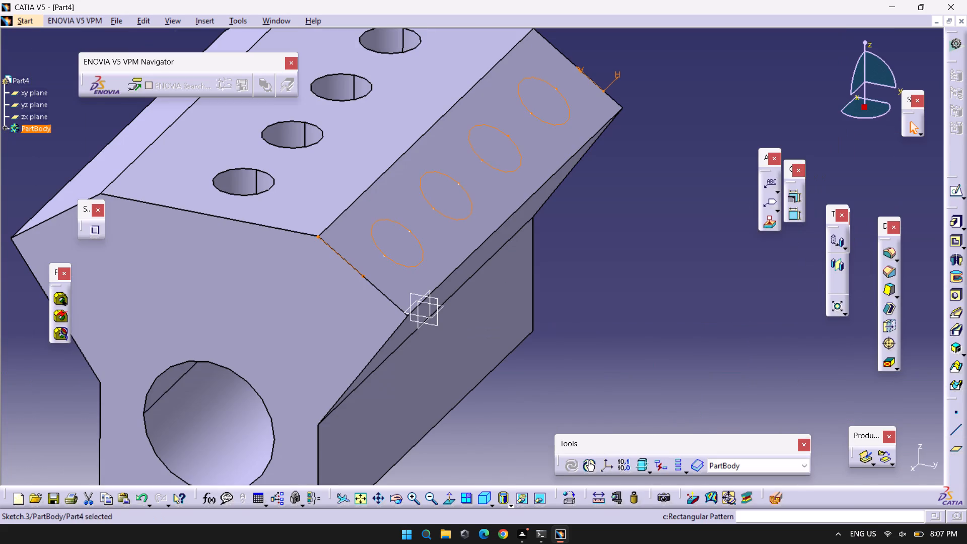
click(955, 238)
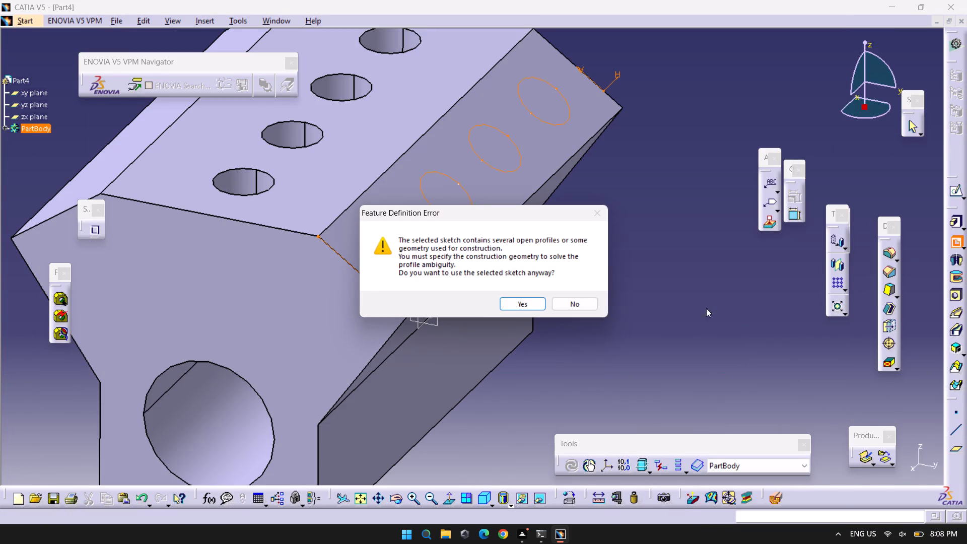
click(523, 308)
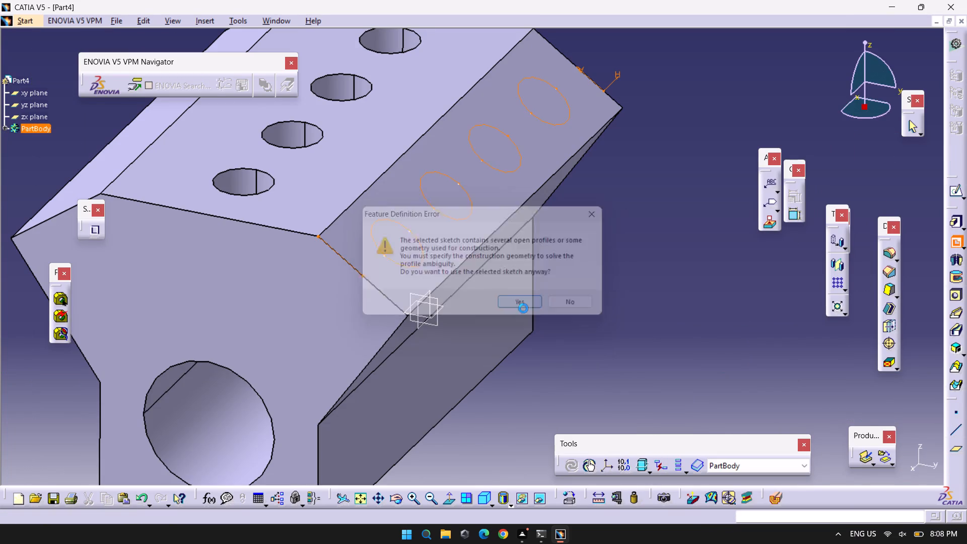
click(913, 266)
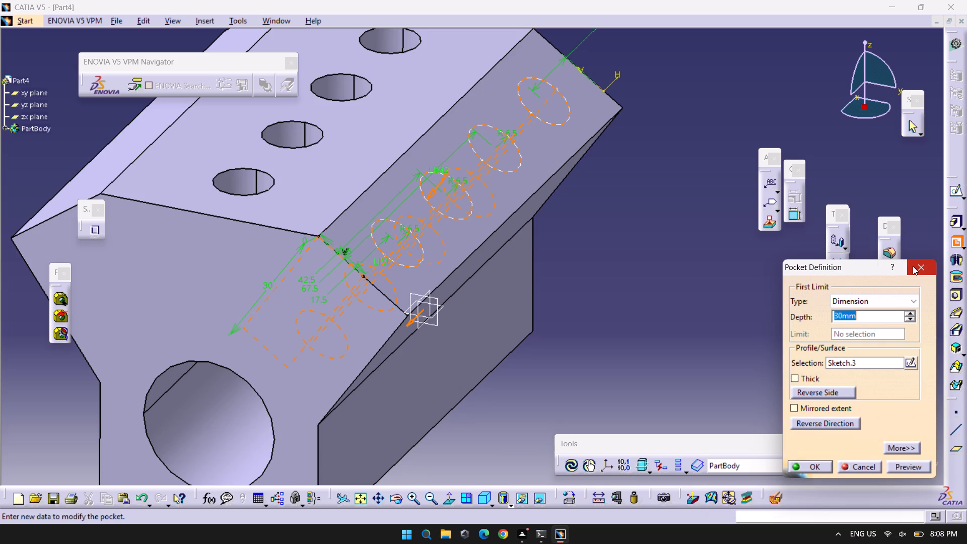
Reopen the circle sketch, delete the short vertical line at the face's end, and exit the sketch.
click(951, 194)
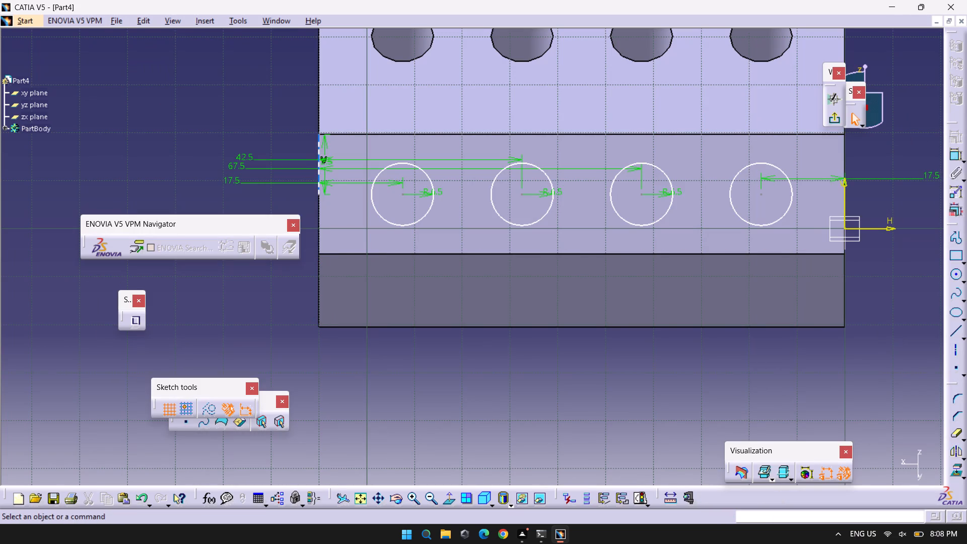
click(319, 150)
key(Delete)
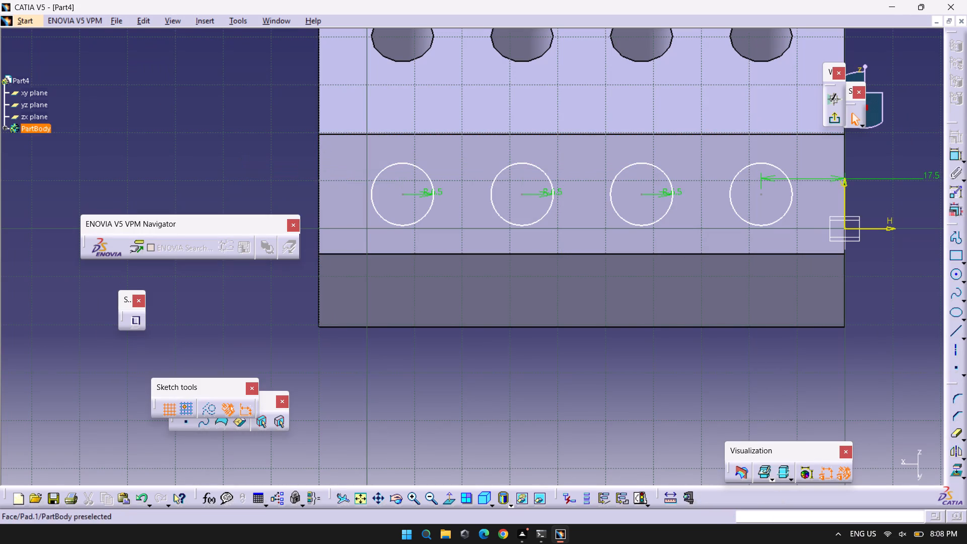
click(820, 120)
click(835, 119)
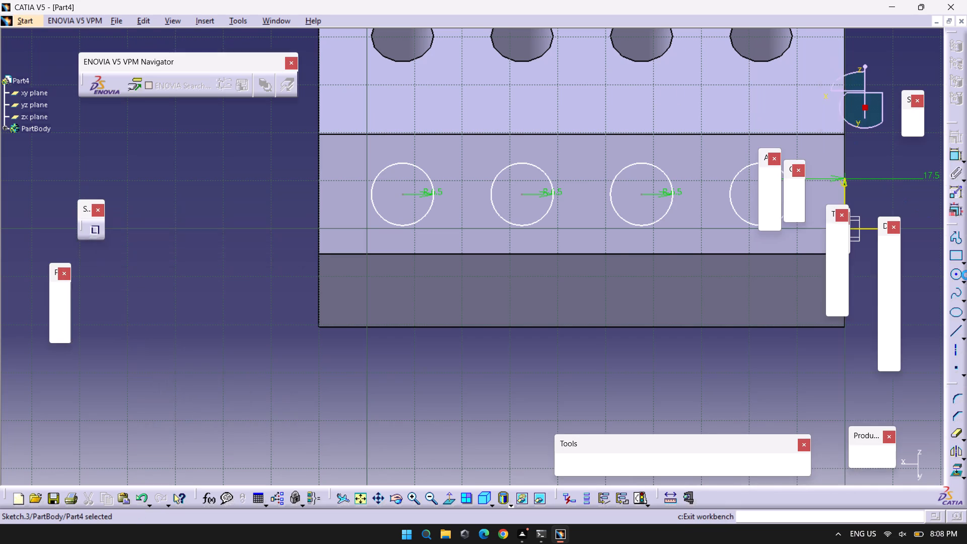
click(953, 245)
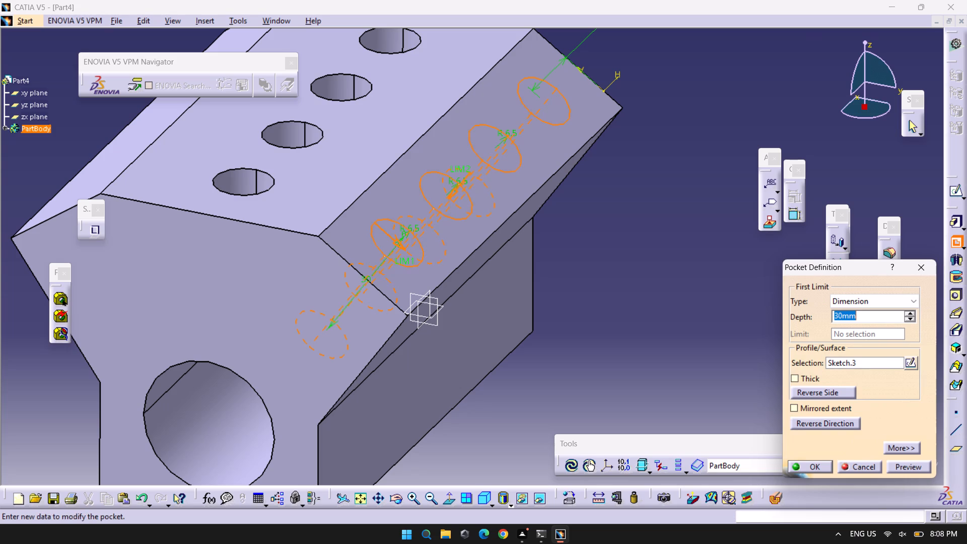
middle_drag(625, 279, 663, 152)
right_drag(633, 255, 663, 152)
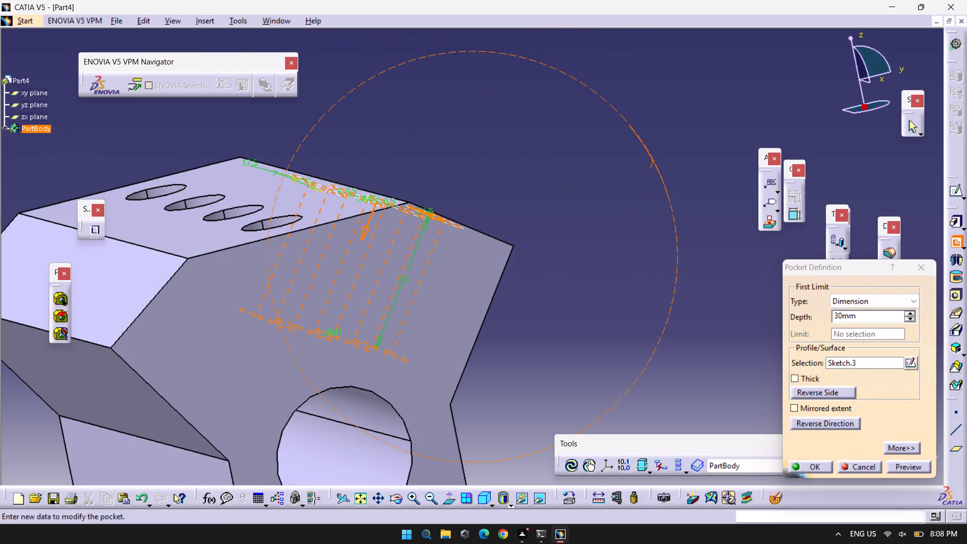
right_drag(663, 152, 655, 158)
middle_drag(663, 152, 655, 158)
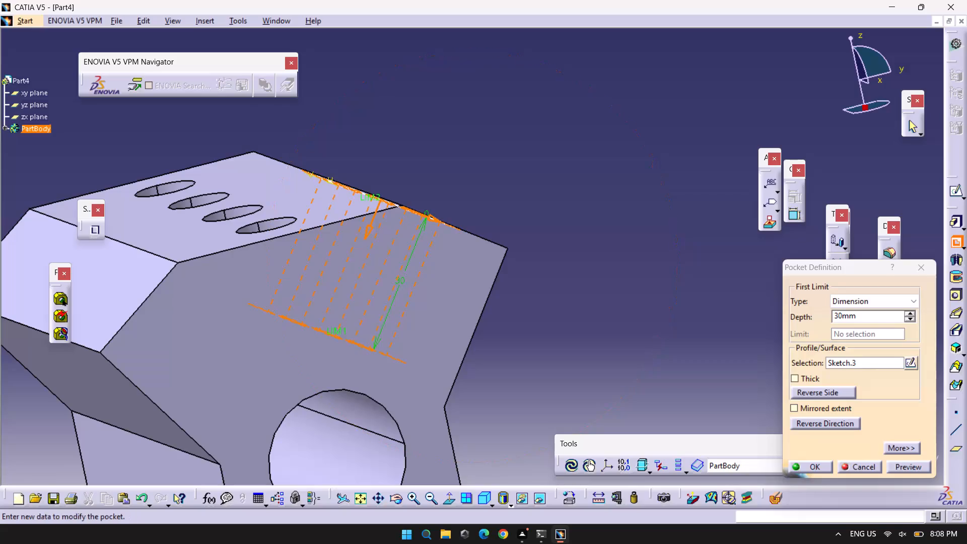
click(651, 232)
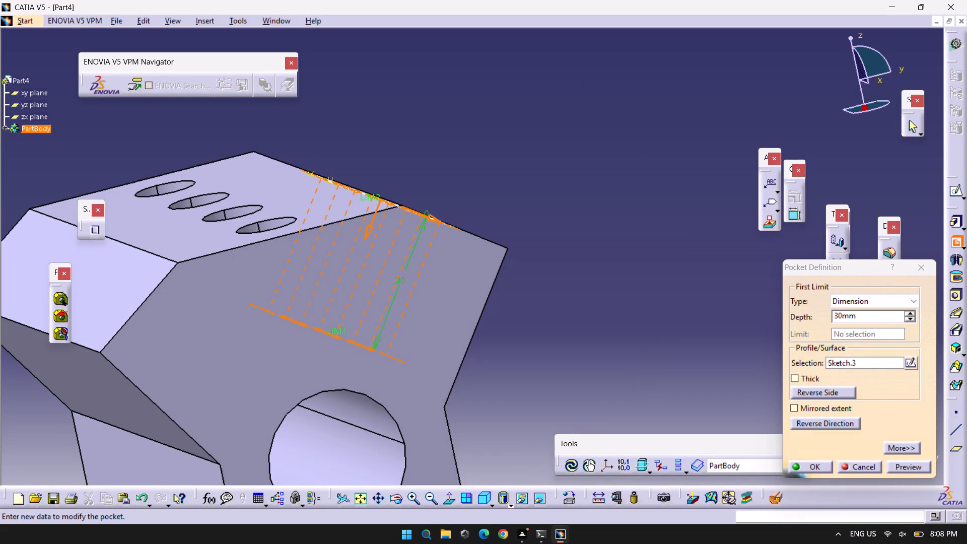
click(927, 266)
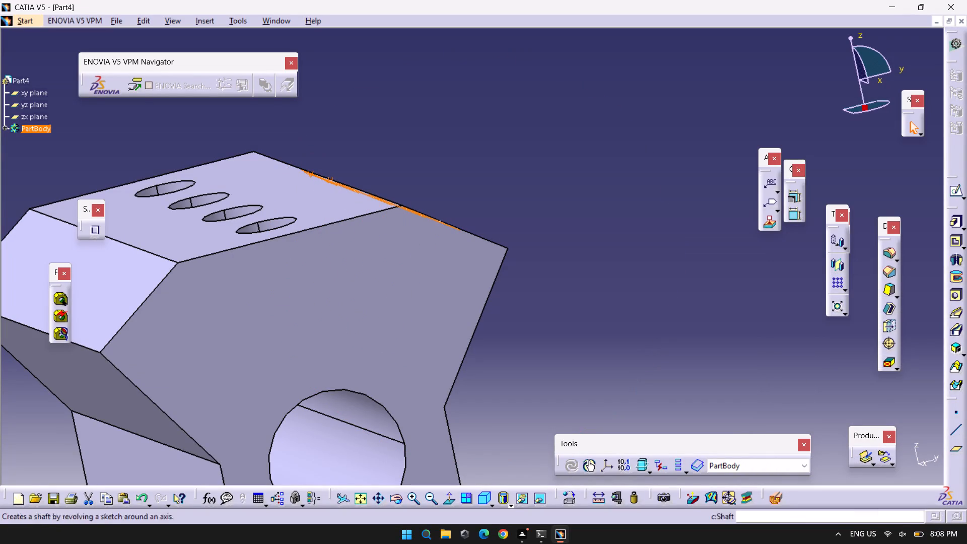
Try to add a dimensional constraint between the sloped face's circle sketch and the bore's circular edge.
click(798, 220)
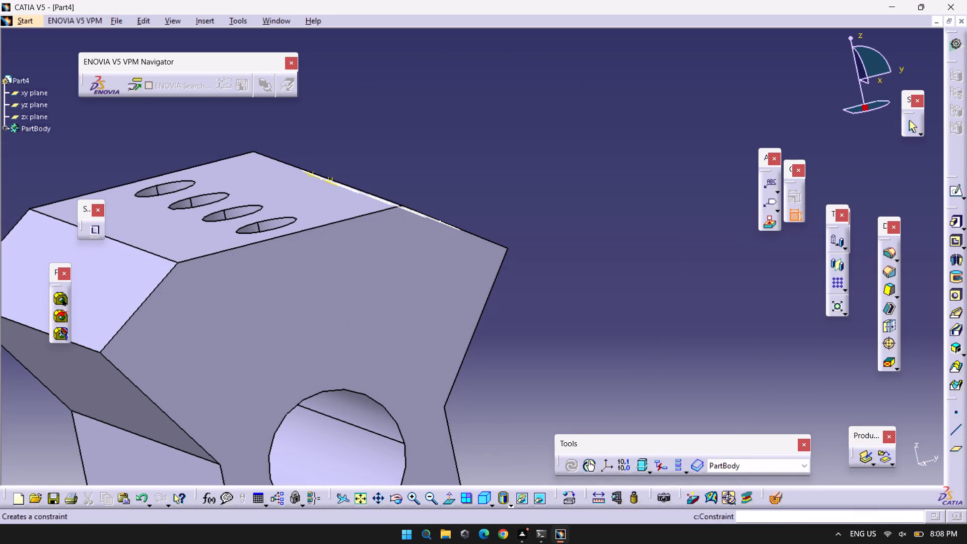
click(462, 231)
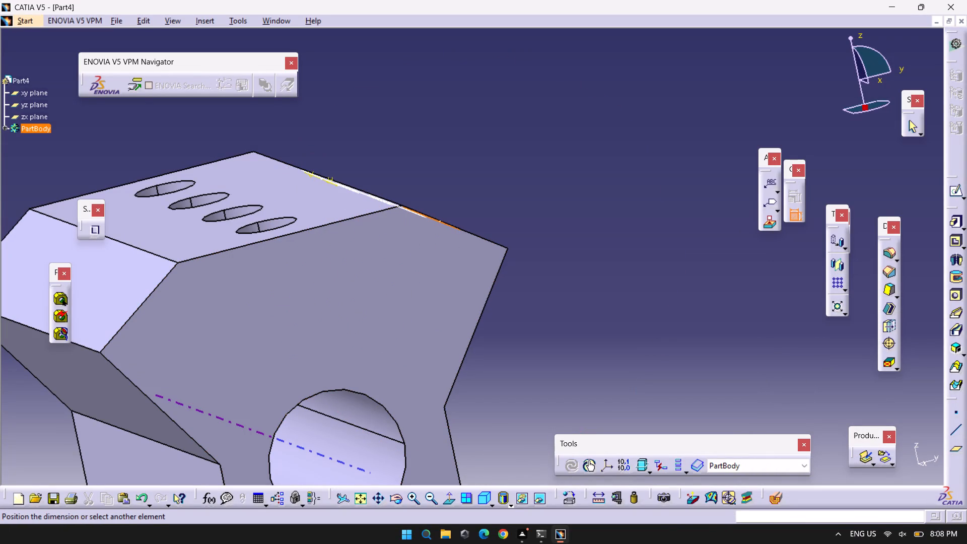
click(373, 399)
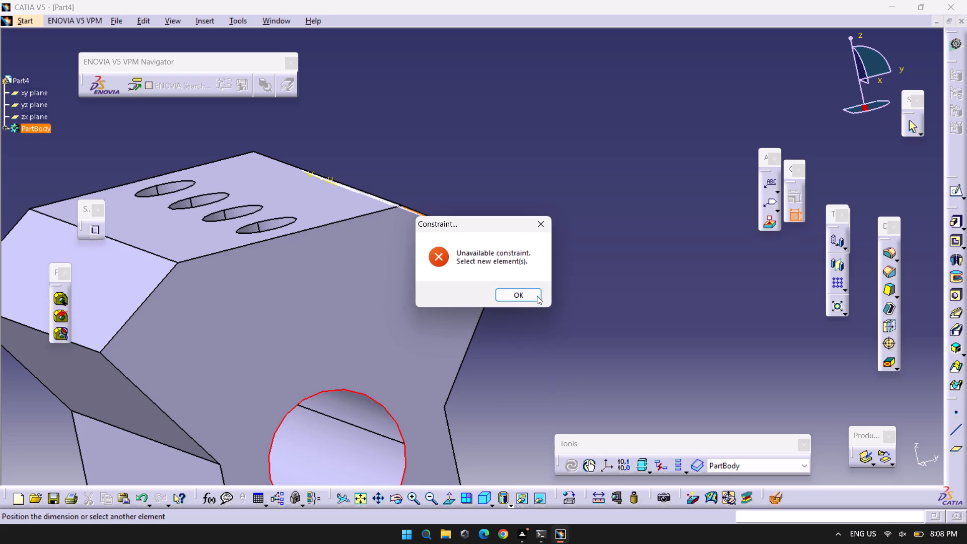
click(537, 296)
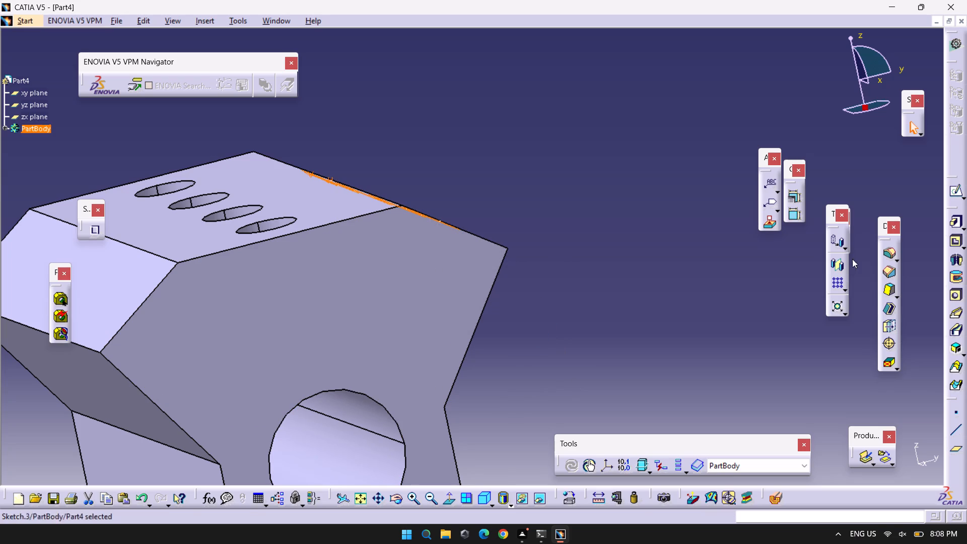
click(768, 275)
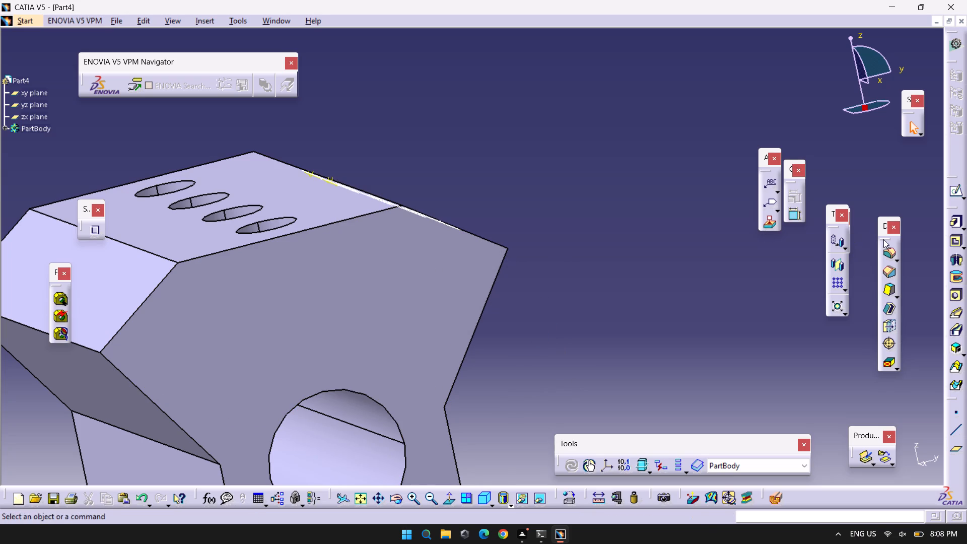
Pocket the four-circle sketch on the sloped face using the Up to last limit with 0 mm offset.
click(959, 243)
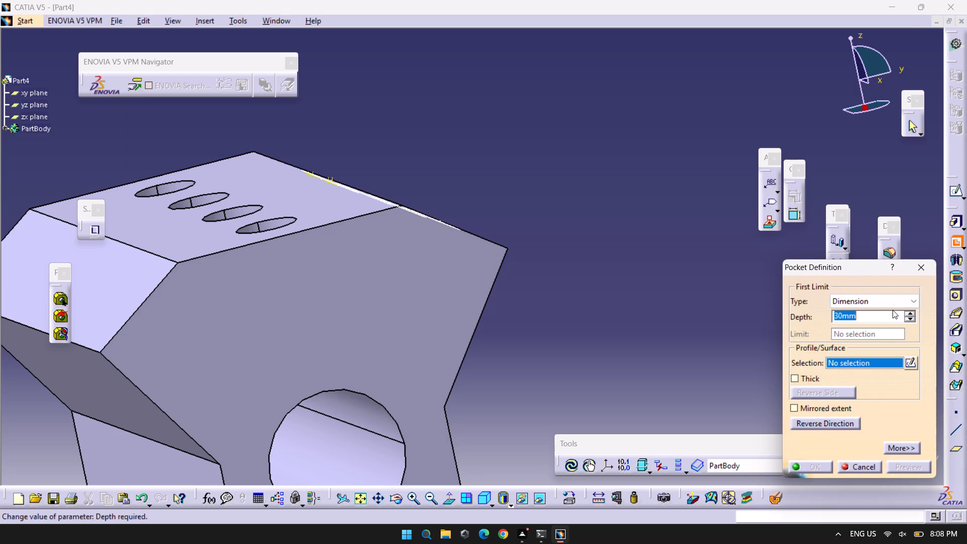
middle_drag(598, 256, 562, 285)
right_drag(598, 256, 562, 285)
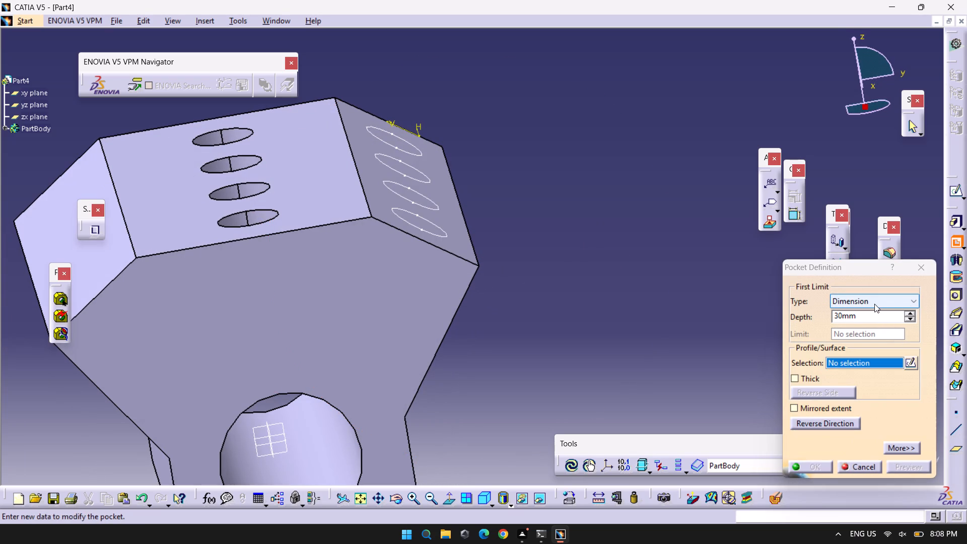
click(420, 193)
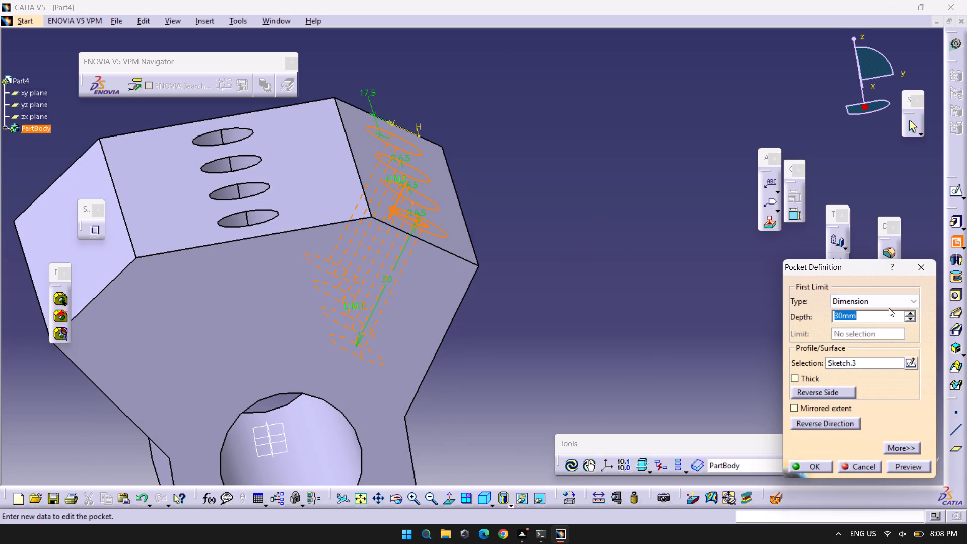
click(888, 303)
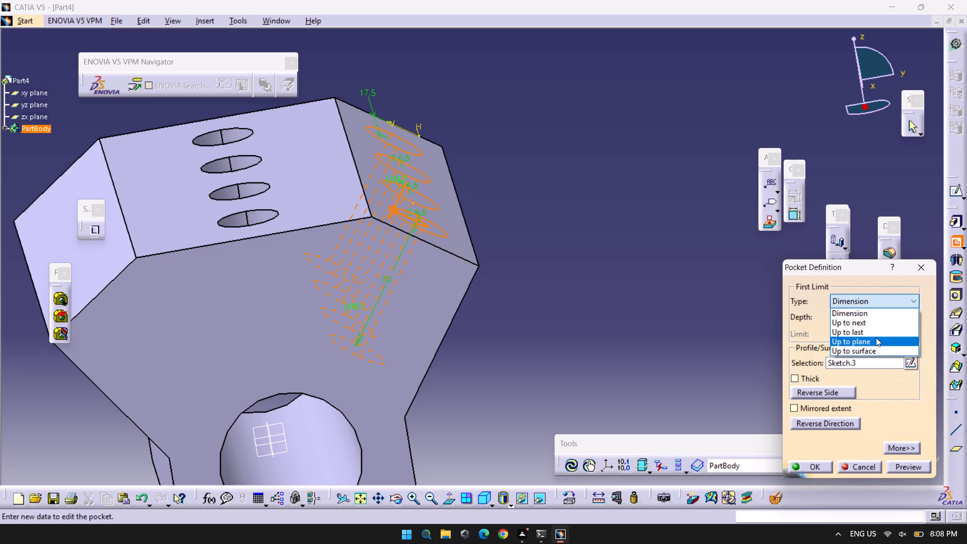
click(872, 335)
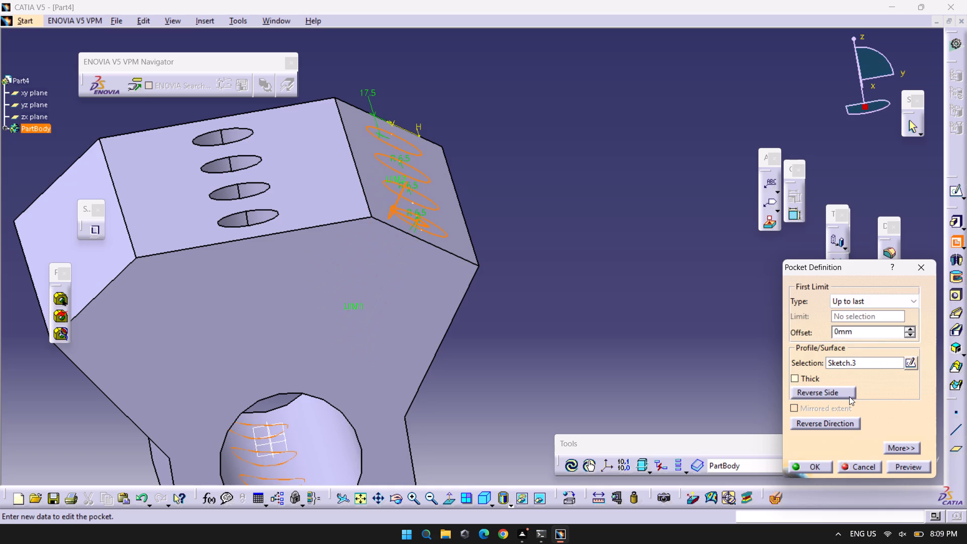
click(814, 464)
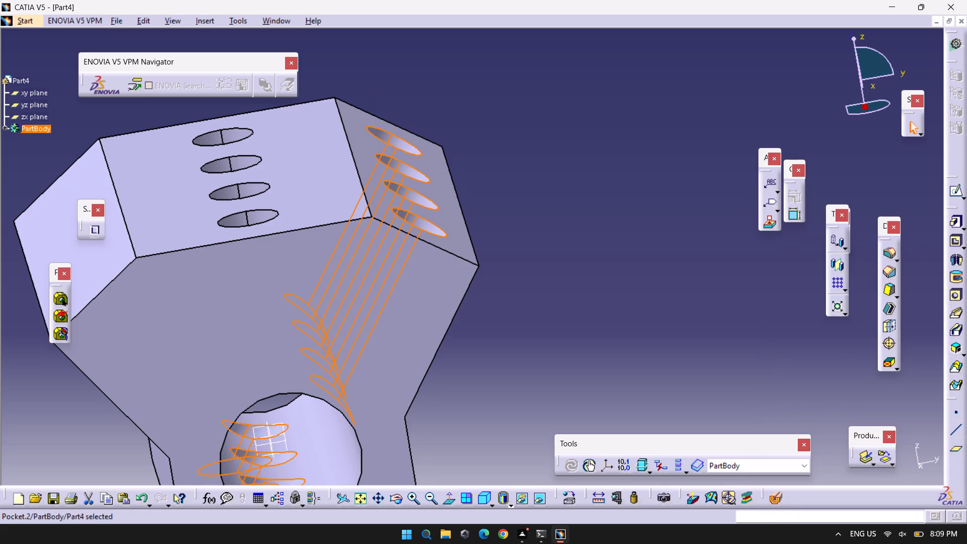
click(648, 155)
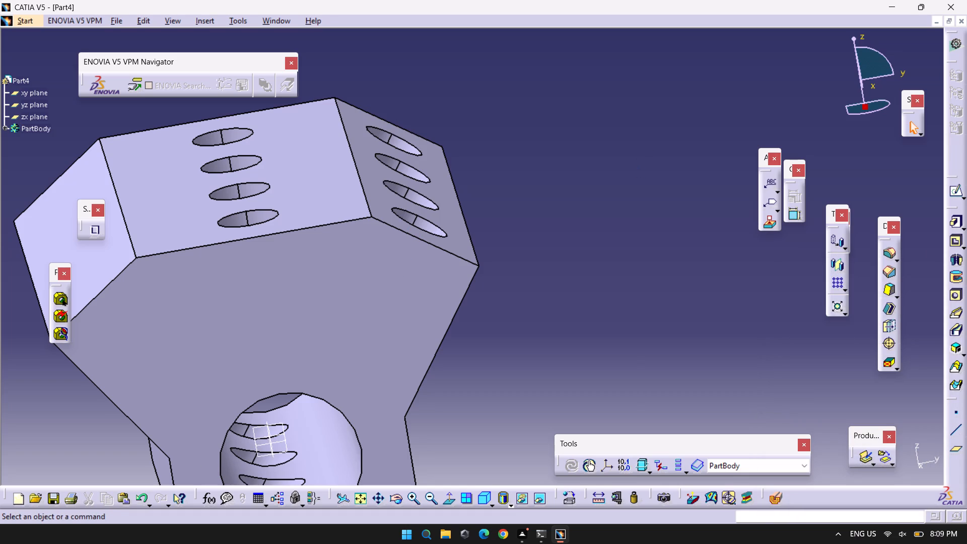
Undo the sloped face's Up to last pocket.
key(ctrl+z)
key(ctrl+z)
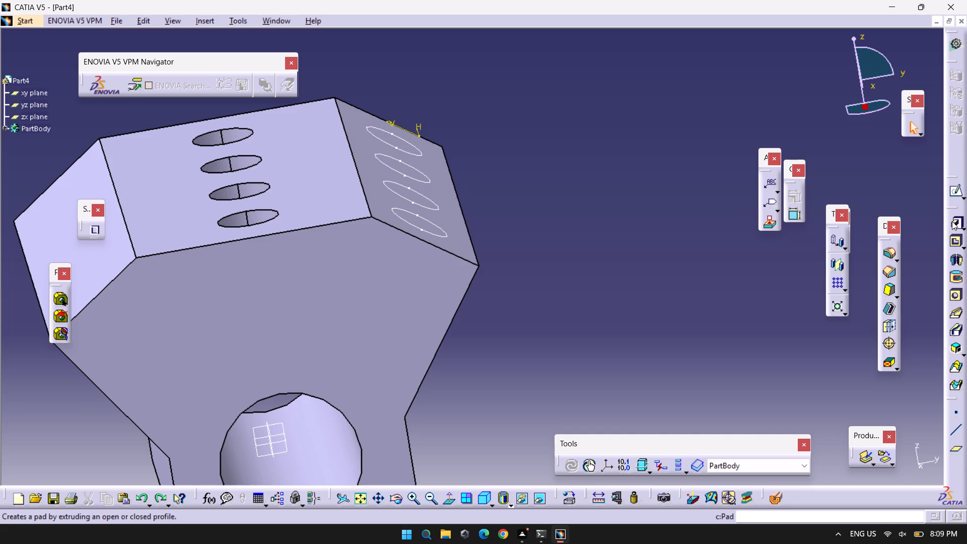
Pocket the four-circle sketch on the sloped face using the Up to next limit with 0 mm offset, previewing it first.
click(953, 242)
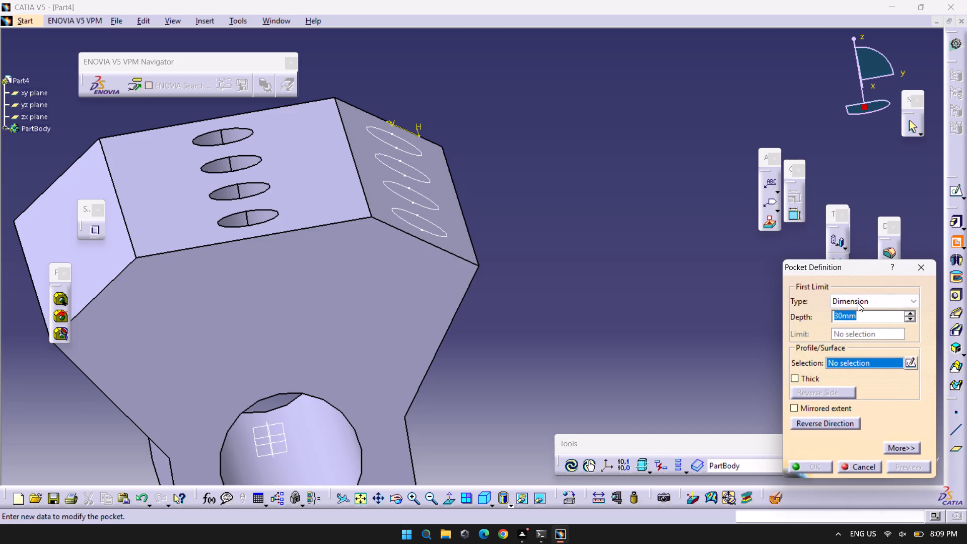
click(858, 297)
click(862, 323)
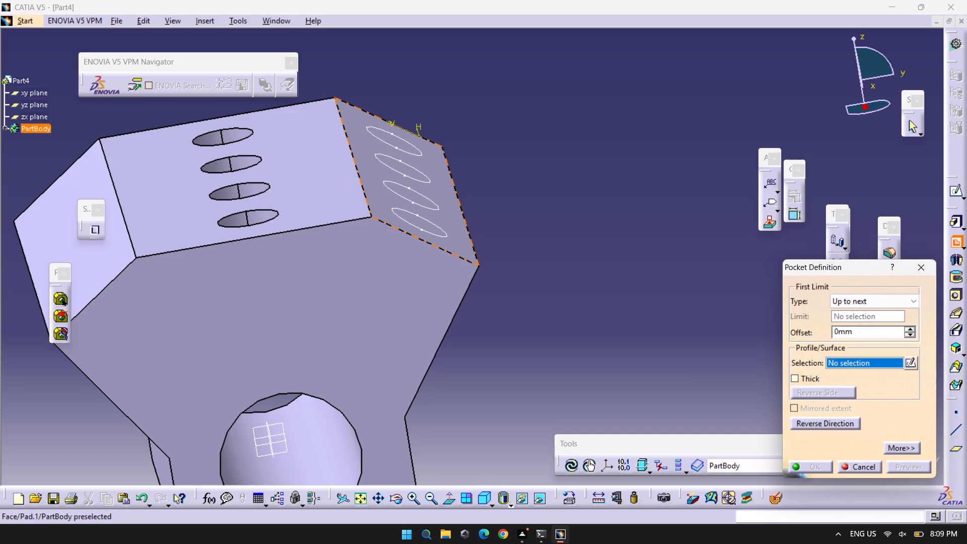
click(402, 197)
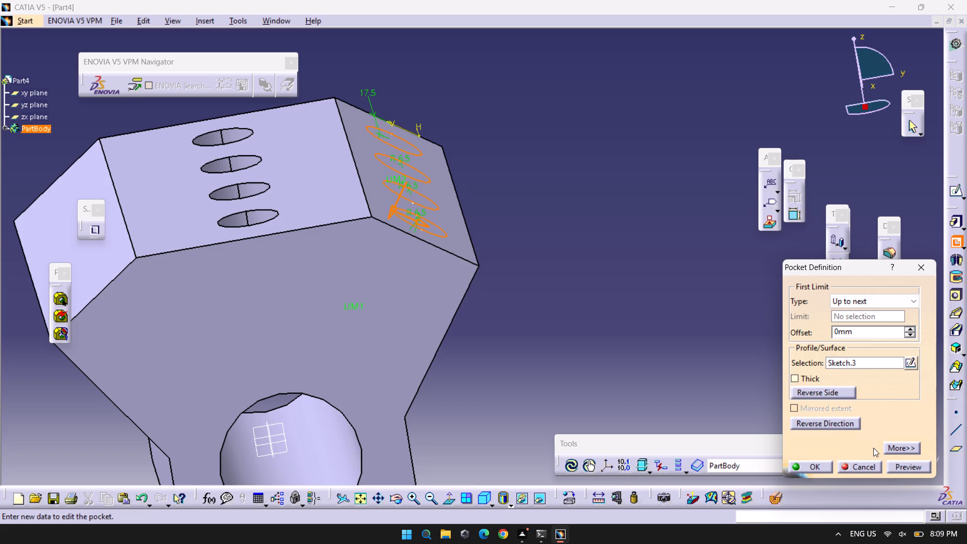
click(909, 462)
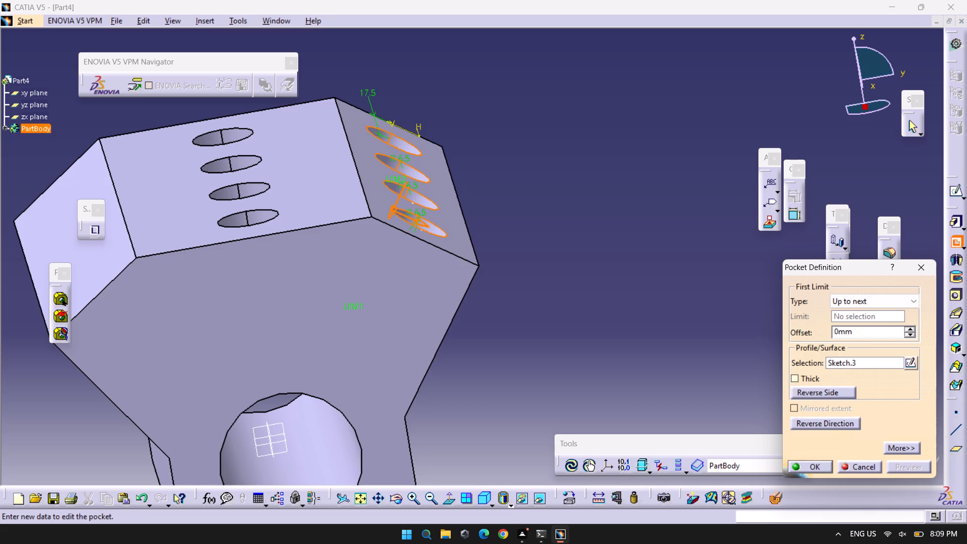
middle_drag(593, 367, 592, 206)
right_drag(592, 367, 592, 206)
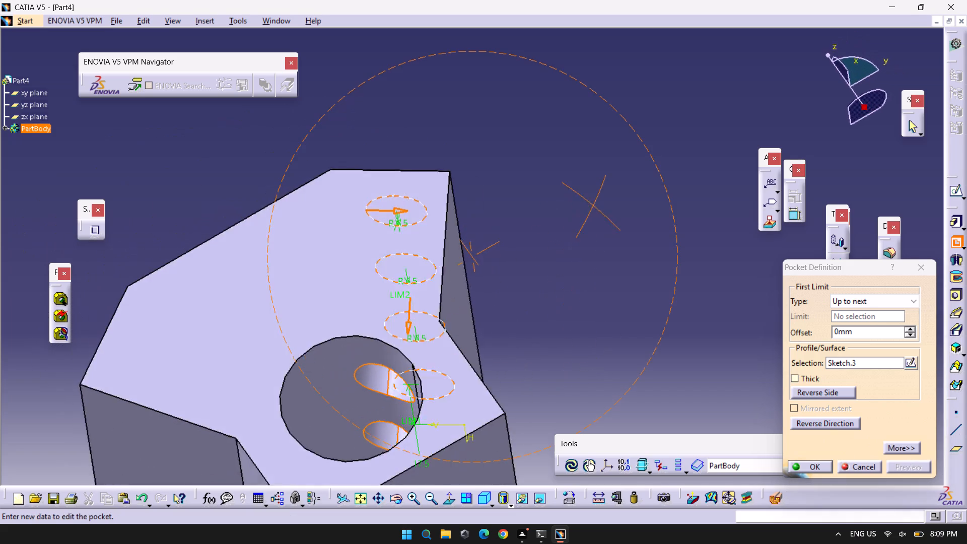
middle_drag(592, 206, 560, 367)
right_drag(592, 206, 560, 367)
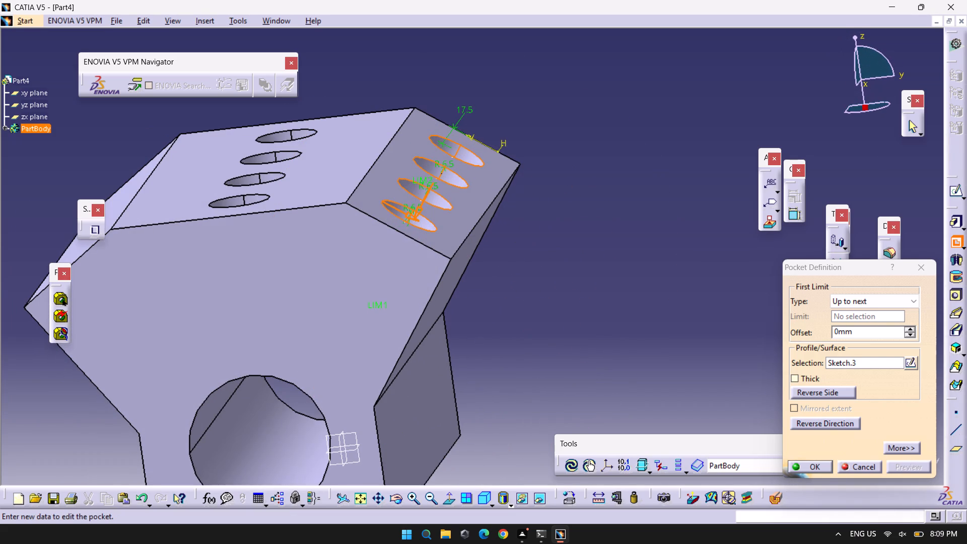
click(623, 244)
click(551, 122)
click(818, 463)
click(632, 250)
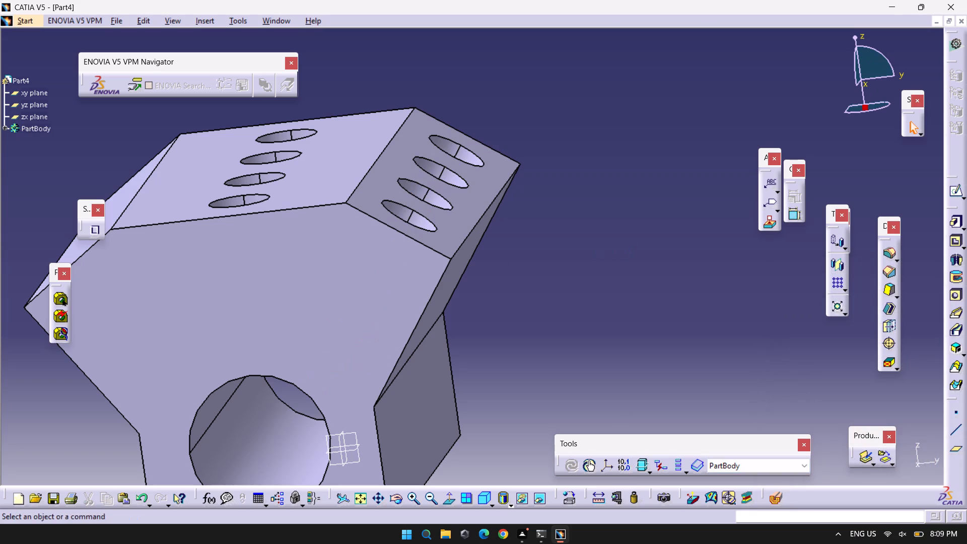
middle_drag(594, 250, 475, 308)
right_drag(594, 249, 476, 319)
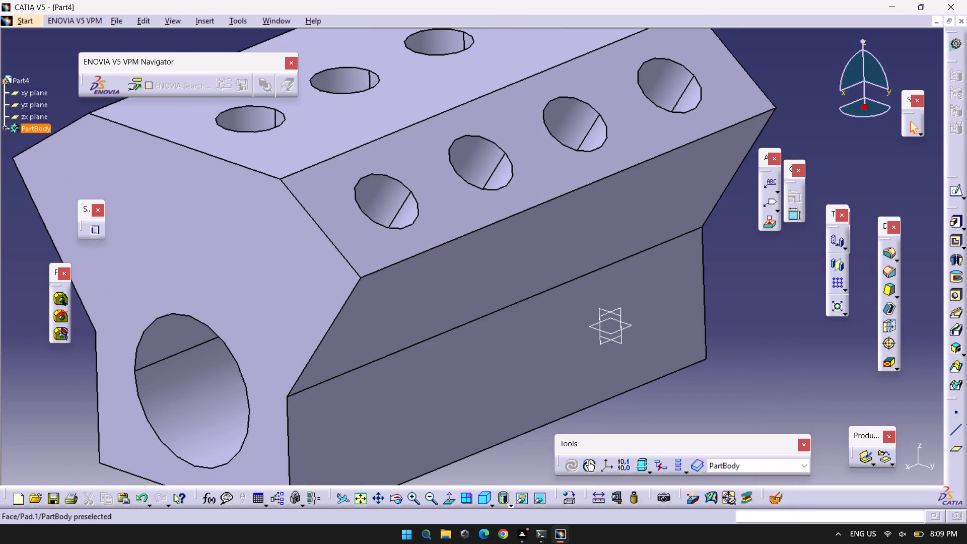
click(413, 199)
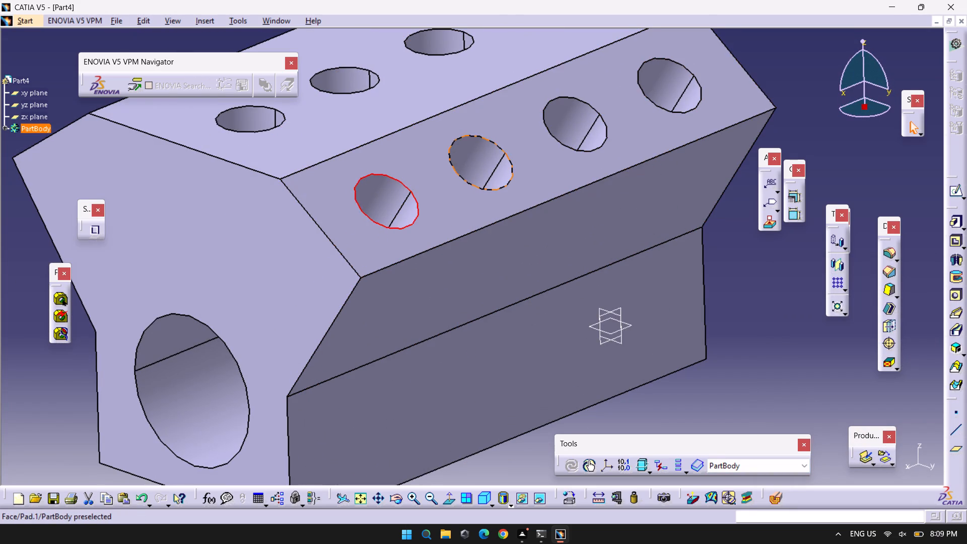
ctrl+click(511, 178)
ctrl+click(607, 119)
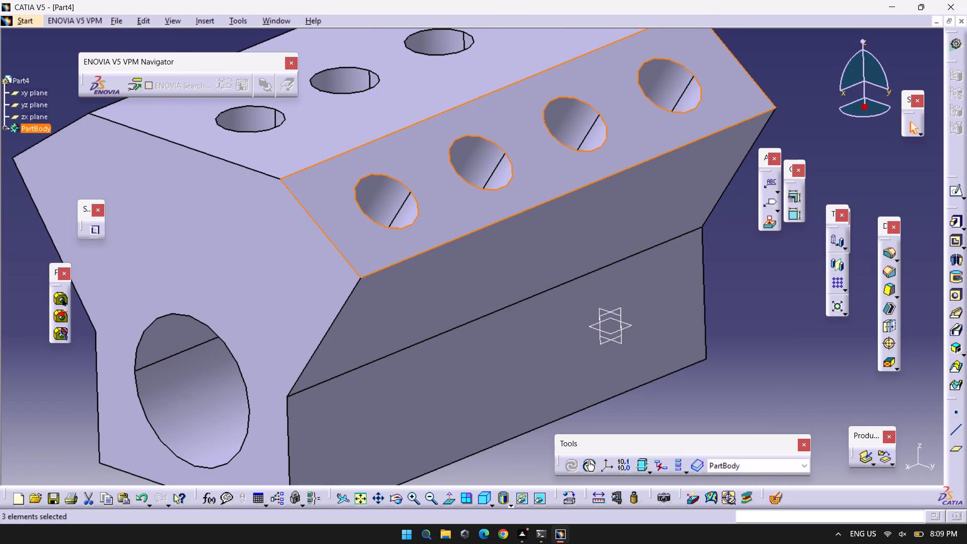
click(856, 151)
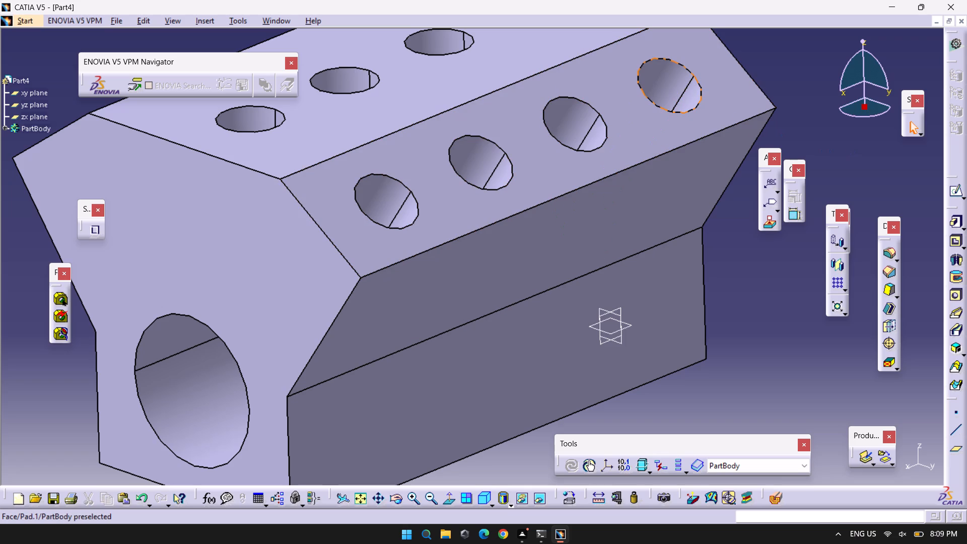
Mirror the sloped face's four circular pockets about the zx plane onto the opposite sloped face.
ctrl+click(646, 96)
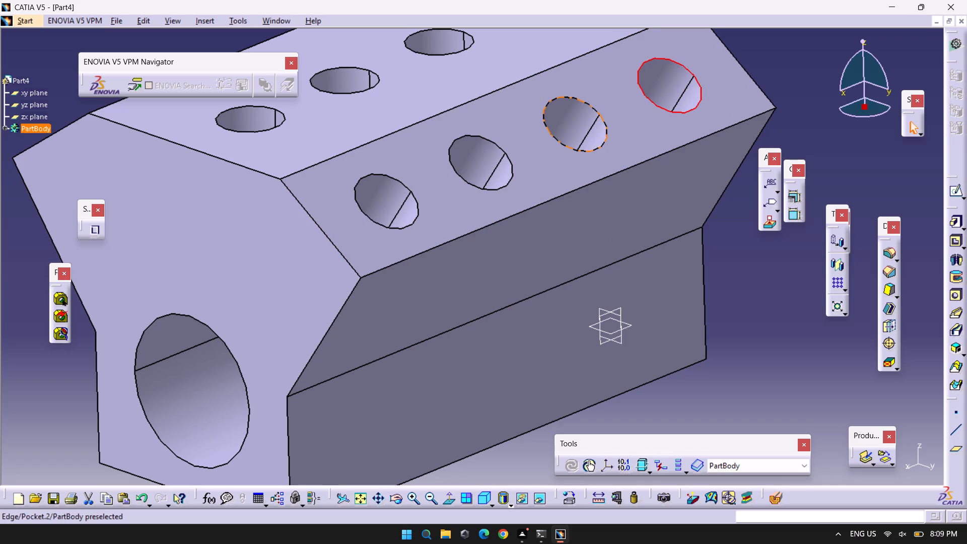
ctrl+click(603, 122)
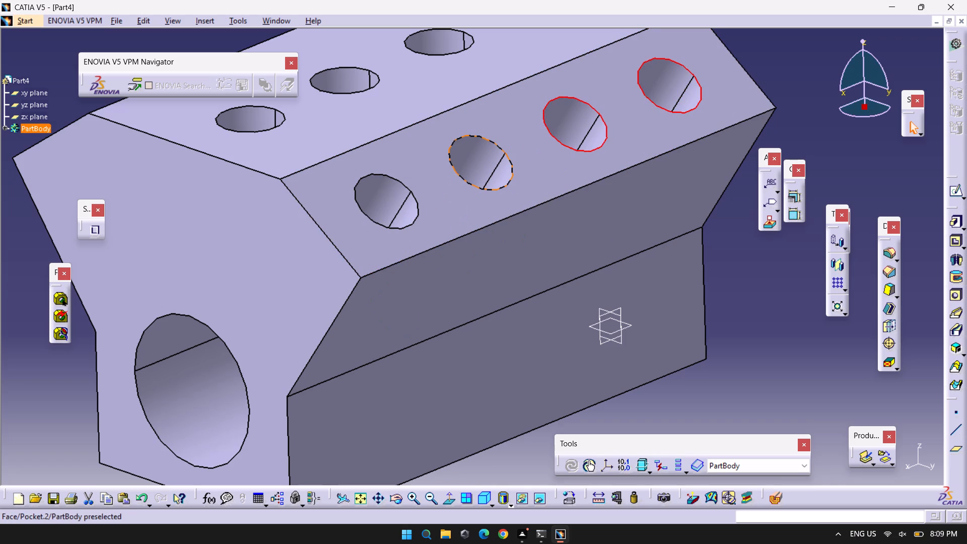
ctrl+click(493, 139)
ctrl+click(396, 182)
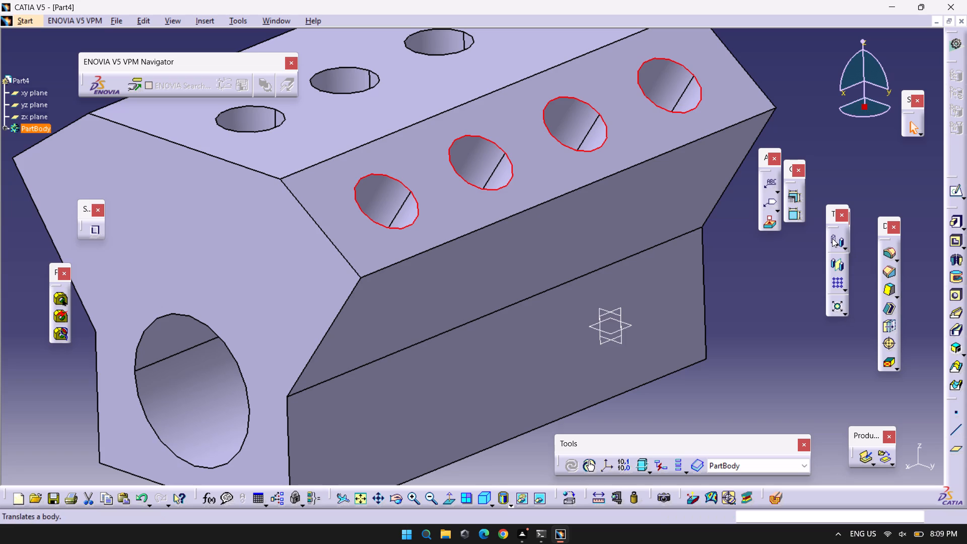
click(838, 268)
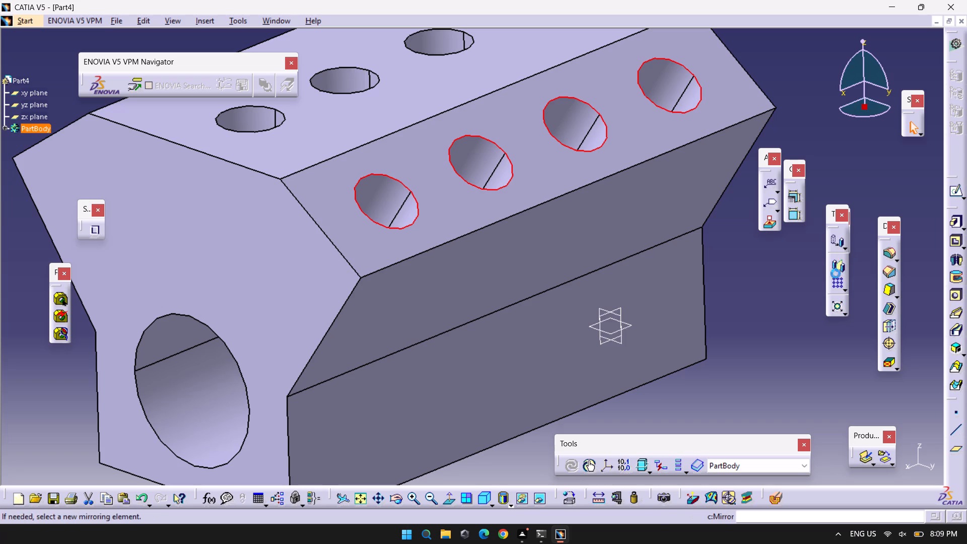
middle_drag(705, 393, 707, 426)
right_drag(705, 393, 707, 426)
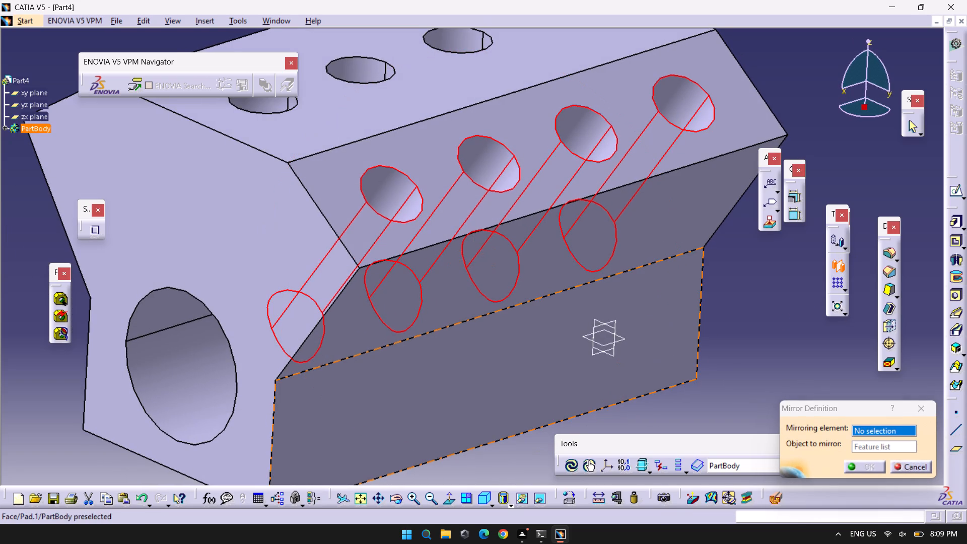
click(491, 507)
click(503, 409)
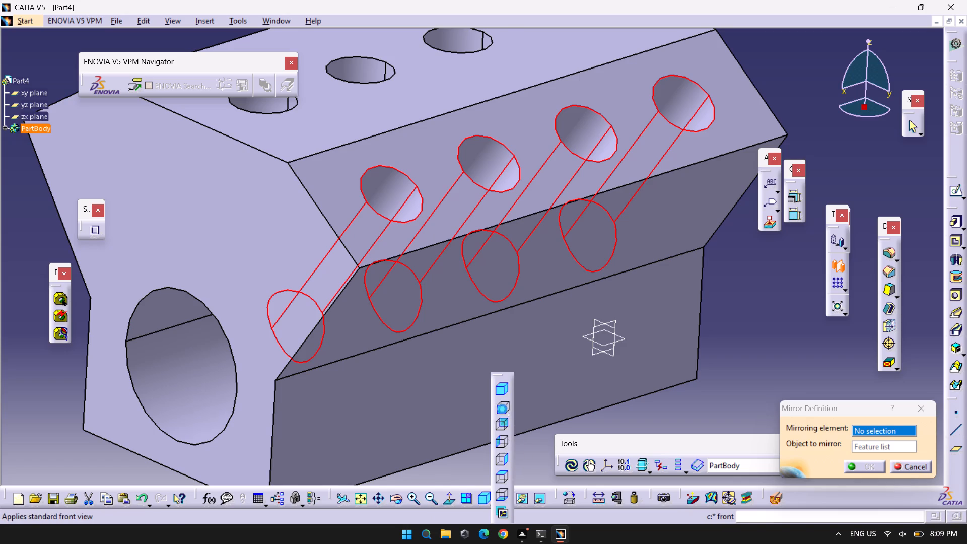
middle_drag(483, 407, 495, 231)
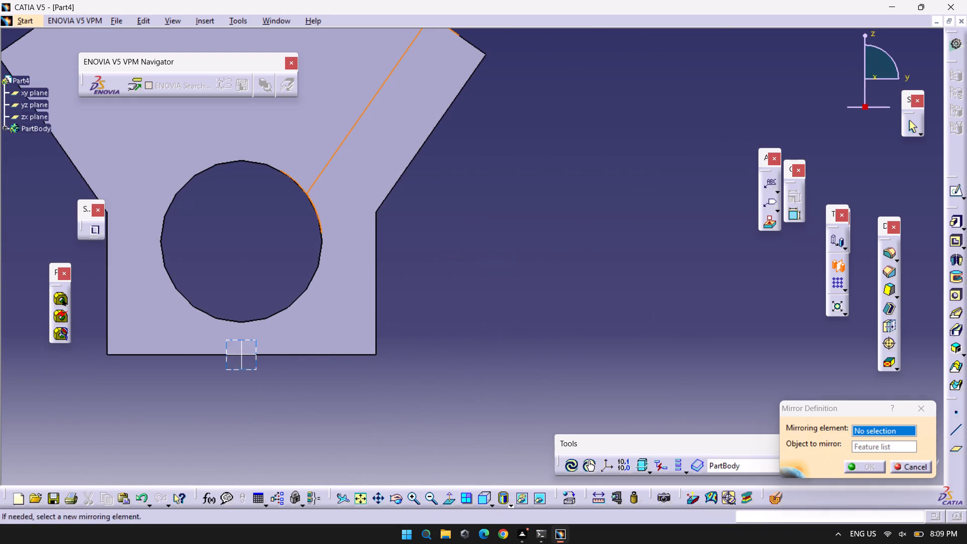
click(241, 347)
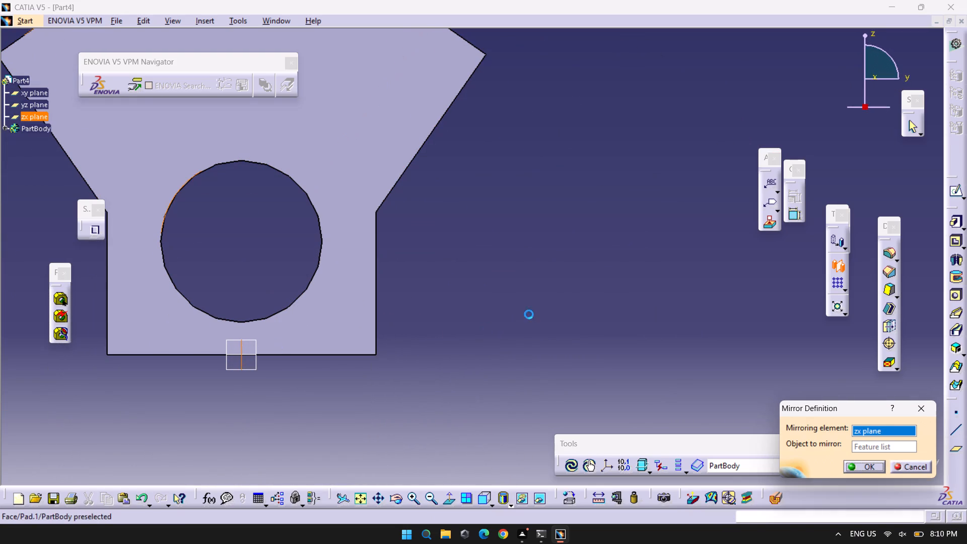
middle_drag(505, 292, 529, 313)
right_click(505, 292)
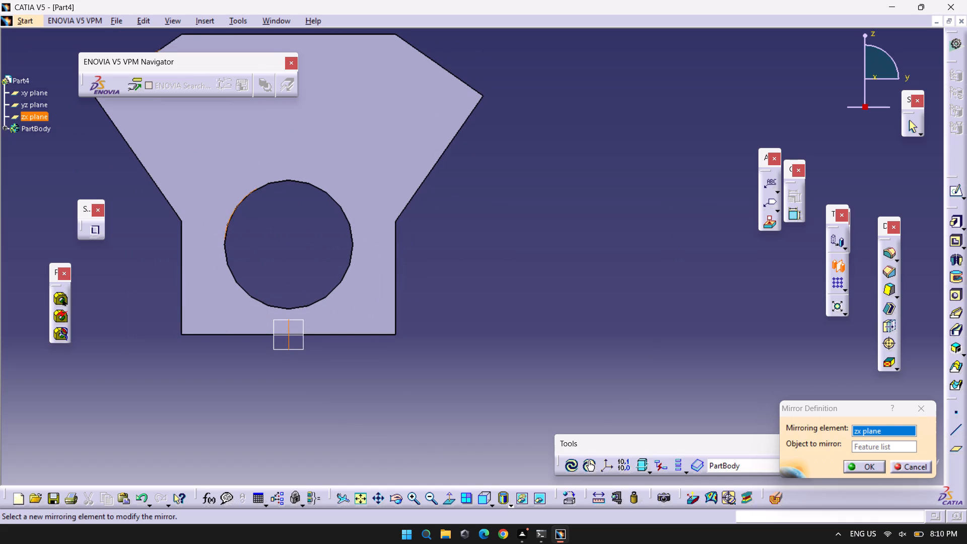
middle_drag(264, 260, 305, 355)
right_drag(264, 260, 307, 353)
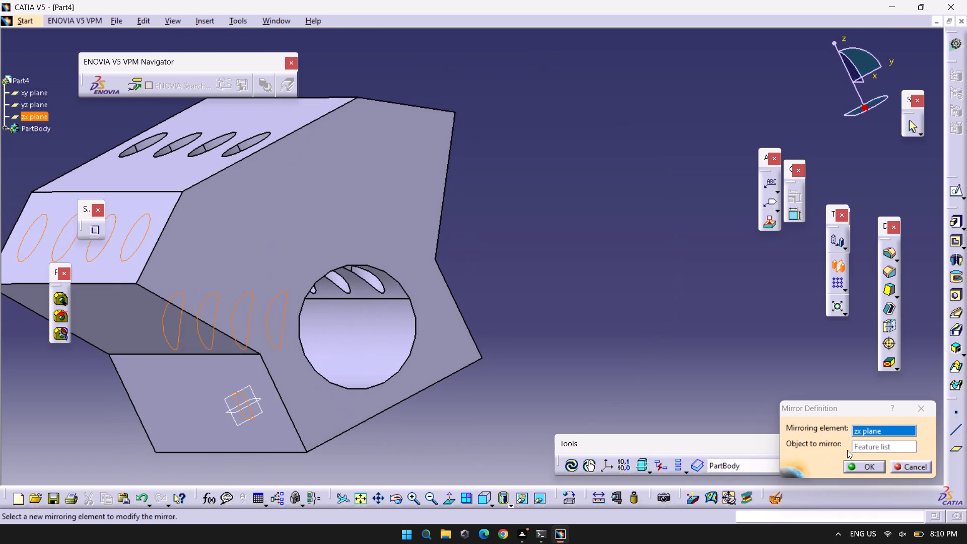
click(862, 463)
click(596, 268)
Examine the mirrored pockets on both sloped faces, the top pockets and the bore from several angles.
middle_drag(603, 268, 604, 268)
right_drag(603, 268, 604, 268)
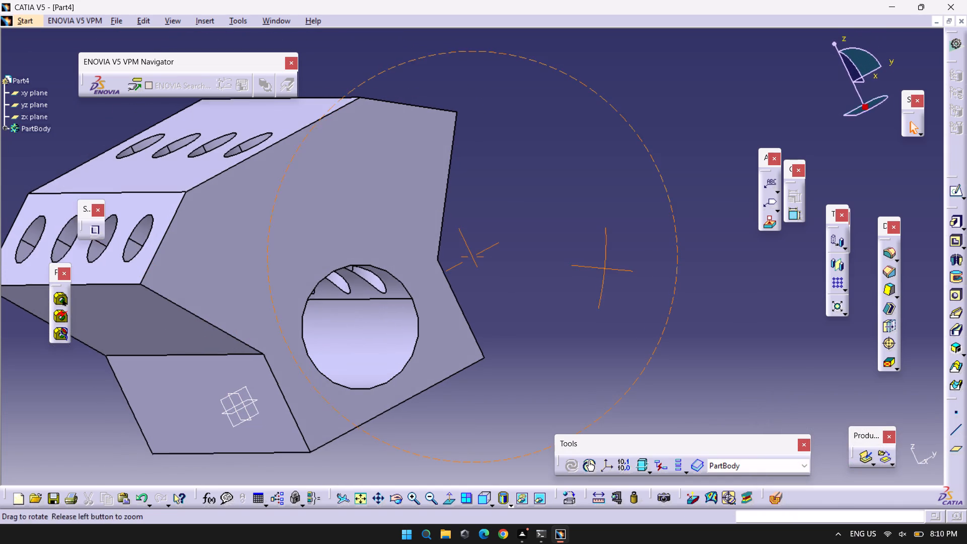
middle_drag(604, 268, 511, 382)
right_drag(604, 268, 511, 382)
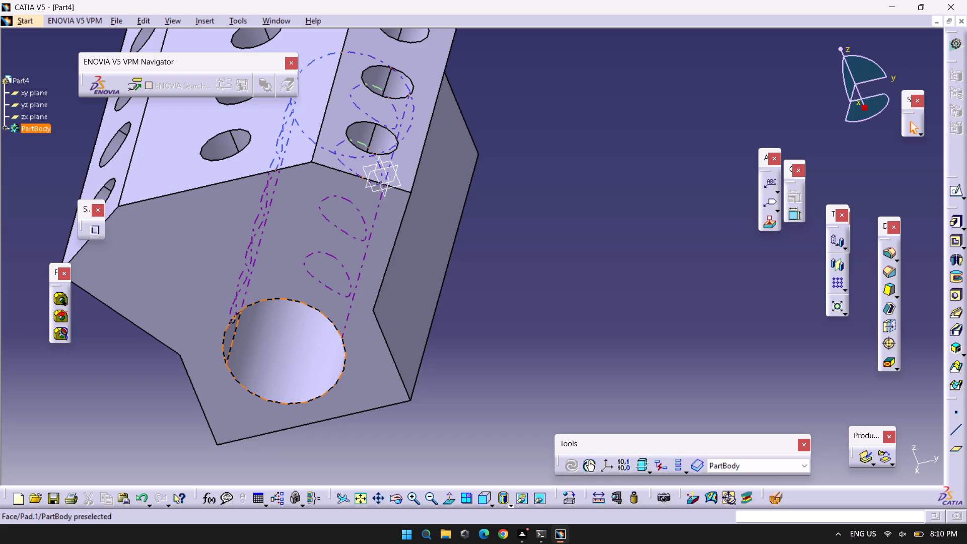
middle_drag(530, 277, 570, 341)
right_drag(531, 277, 570, 341)
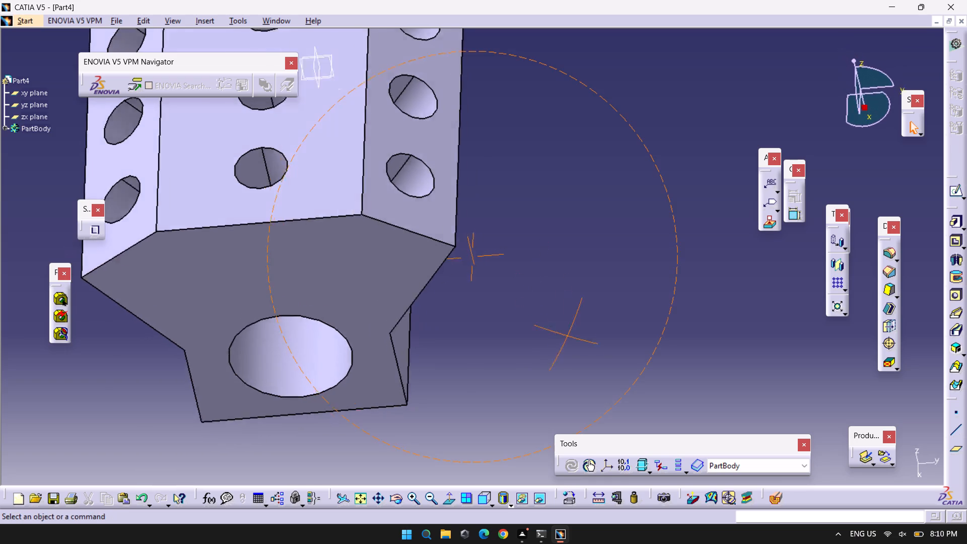
right_drag(570, 341, 577, 355)
middle_drag(570, 341, 617, 443)
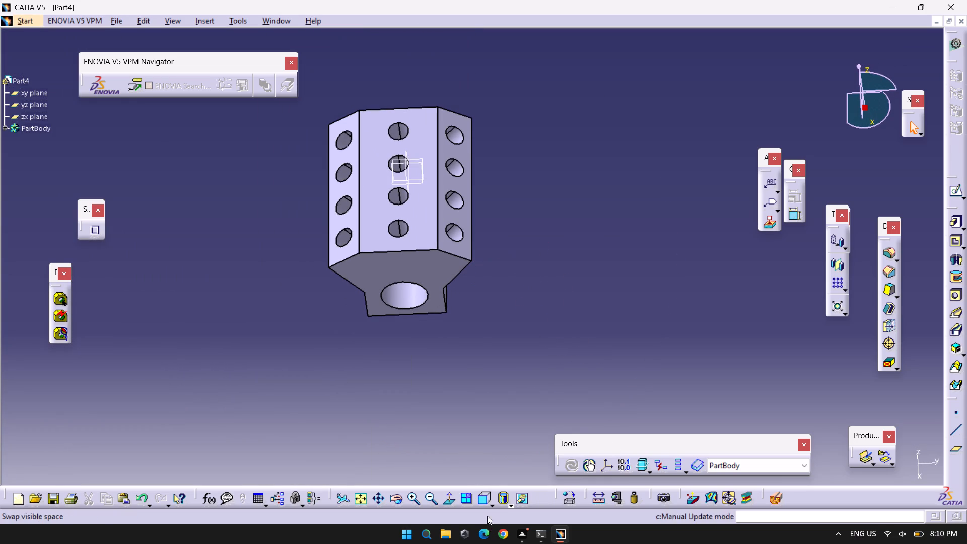
Show the block in the standard isometric view and fit the whole part in the view.
click(494, 506)
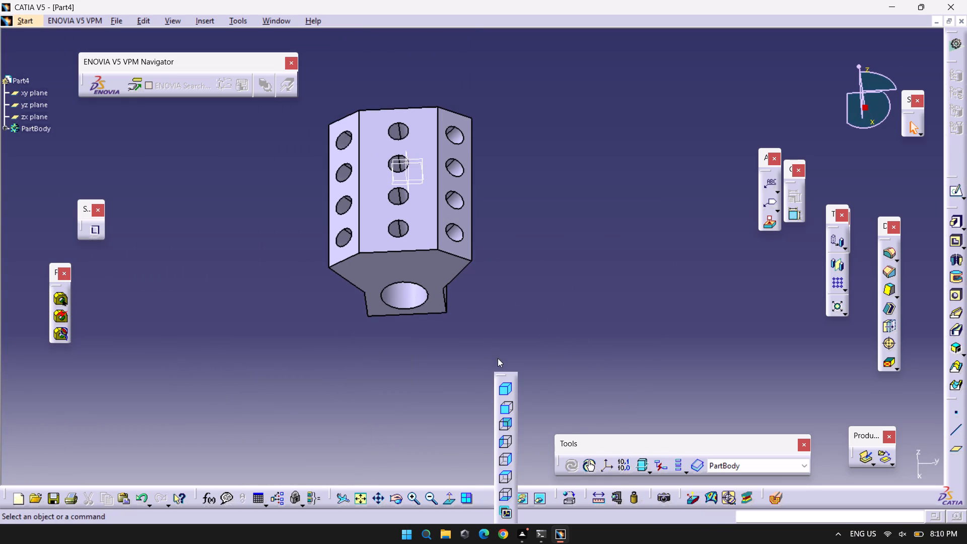
click(504, 387)
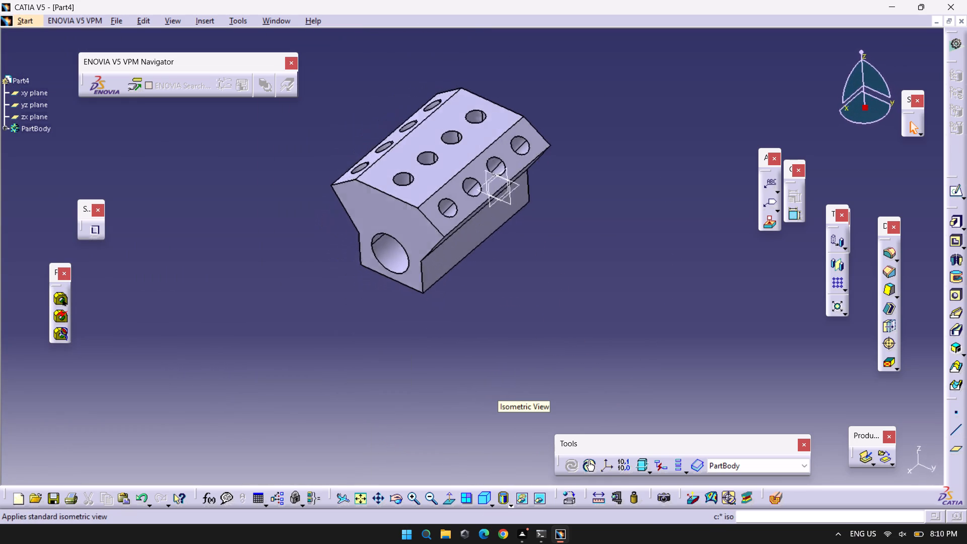
click(352, 505)
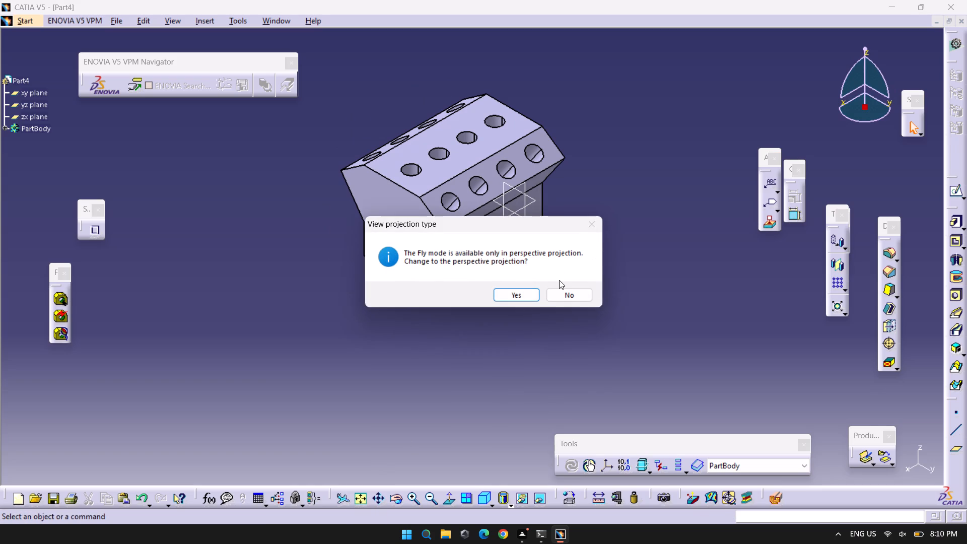
click(562, 294)
click(362, 503)
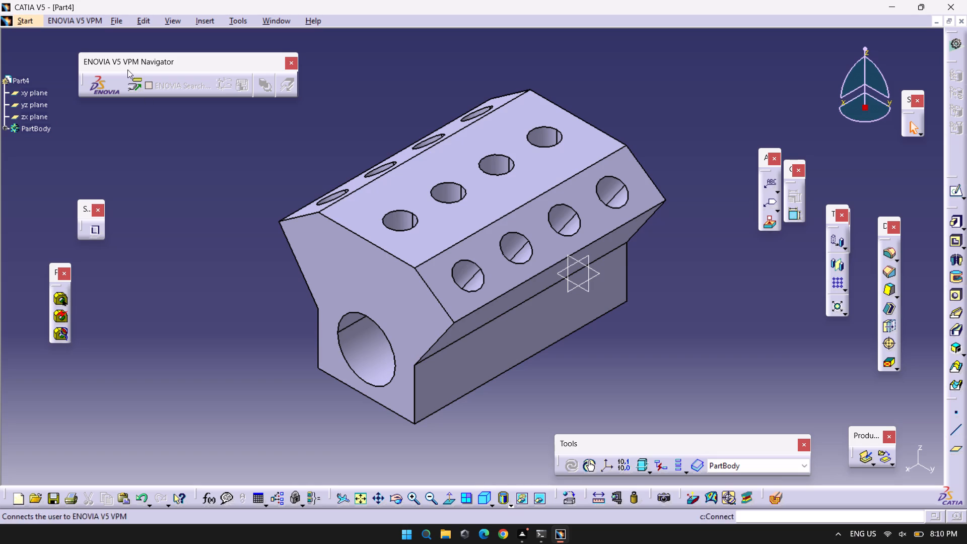
Save the part as Part4 in CATPart format in the catia parts folder.
click(110, 17)
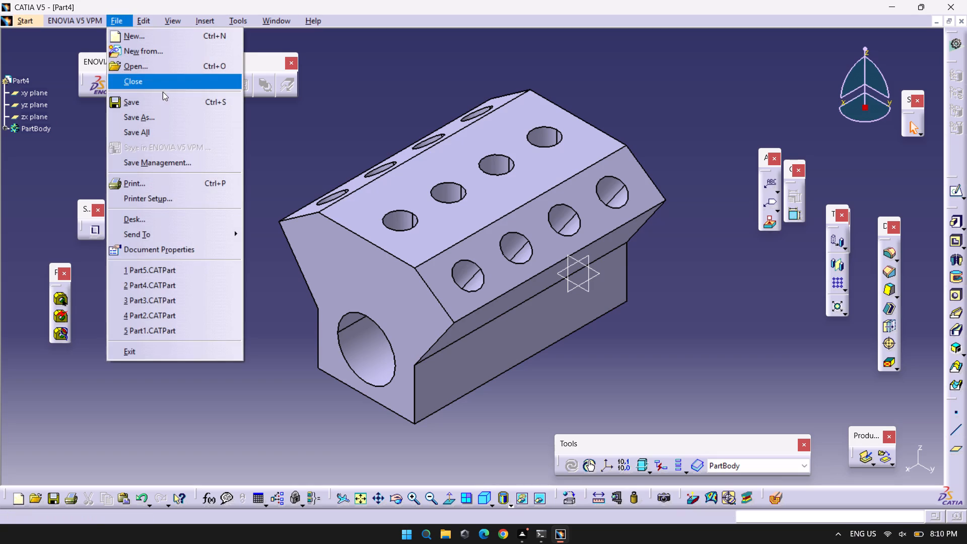
click(163, 108)
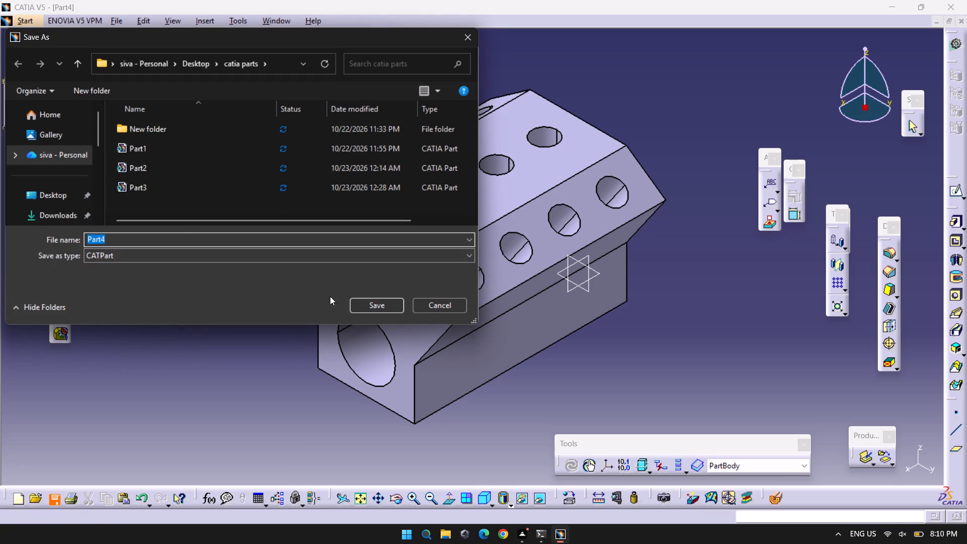
click(378, 301)
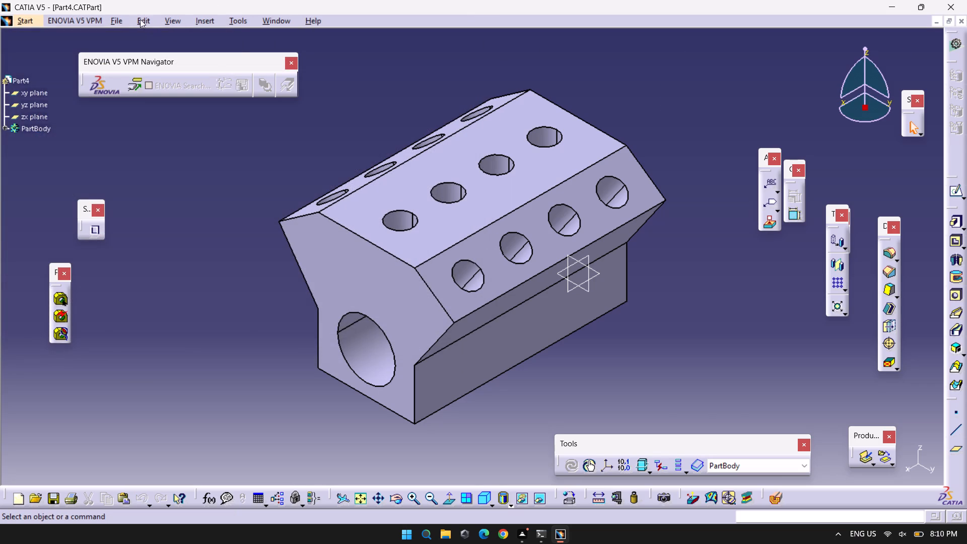
Save a copy of the part as Part4 in igs format in the catia parts folder.
click(115, 19)
click(143, 124)
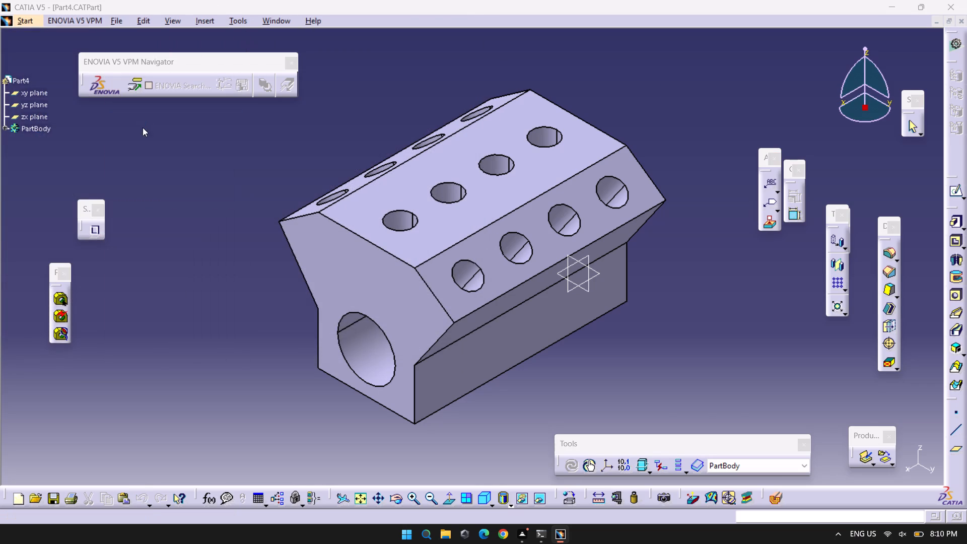
scroll(167, 169, down, 6)
scroll(166, 169, up, 1)
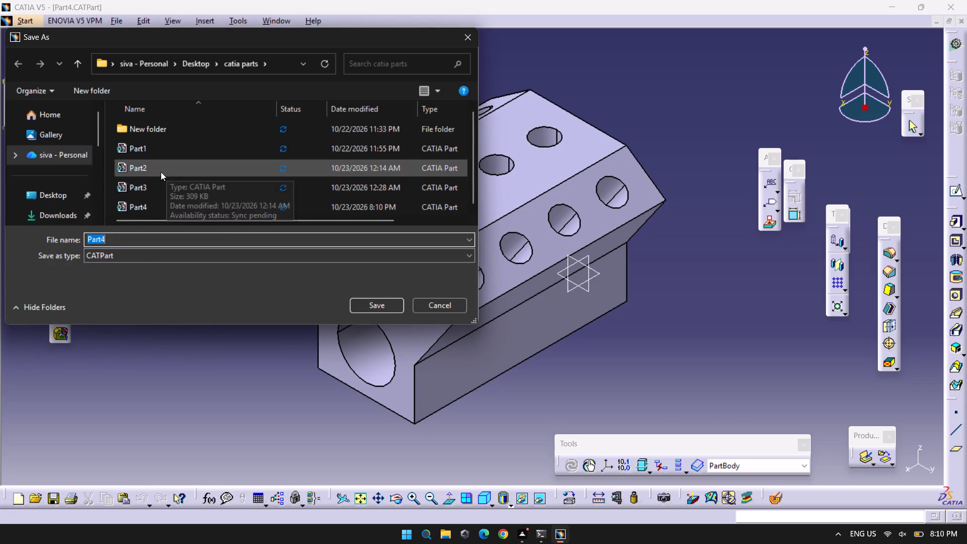
click(141, 253)
click(141, 291)
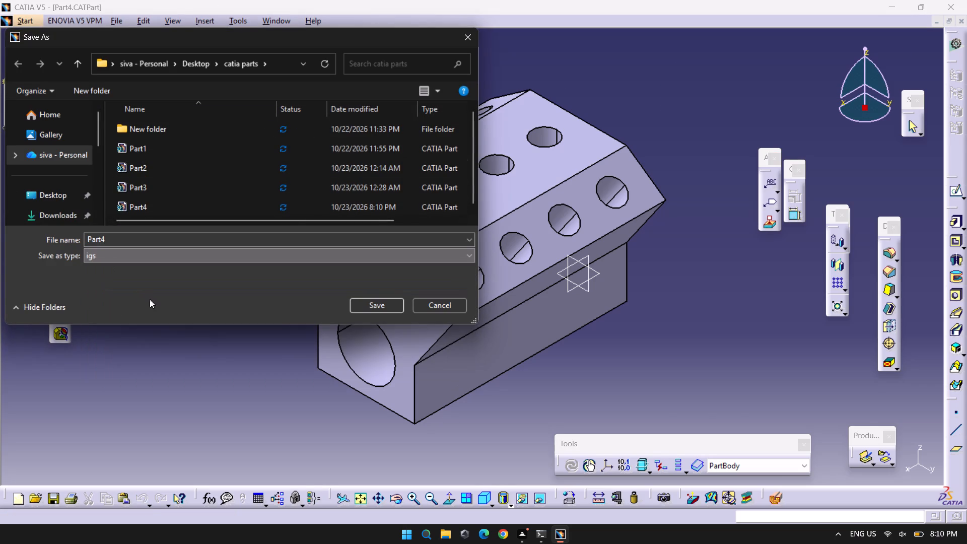
click(371, 305)
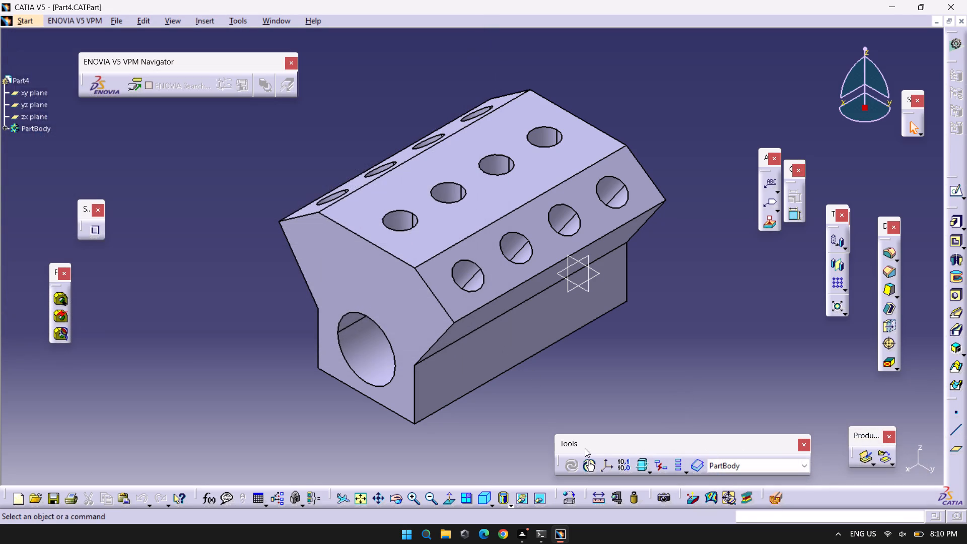